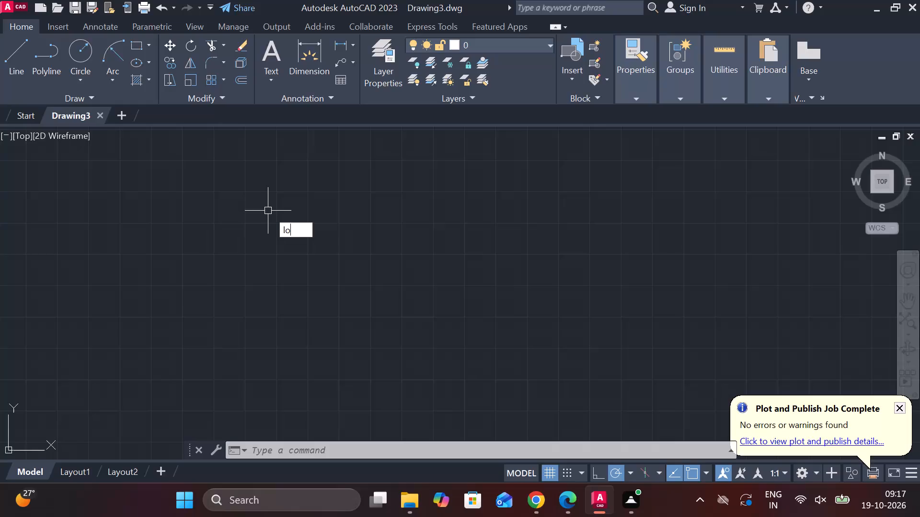
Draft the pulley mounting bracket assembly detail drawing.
Set the model space drawing limits from lower corner 0,0 to upper corner 297,210.
key("g")
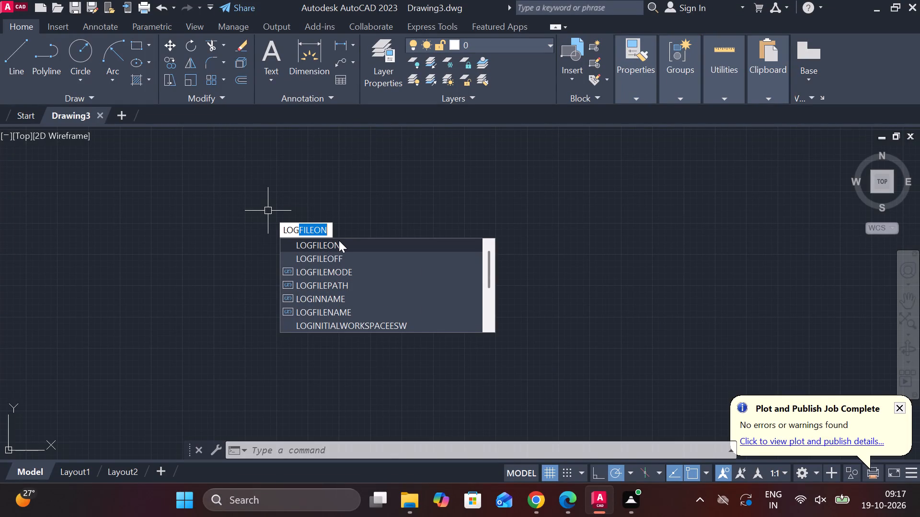
left_click(339, 240)
type("limi")
left_click(363, 273)
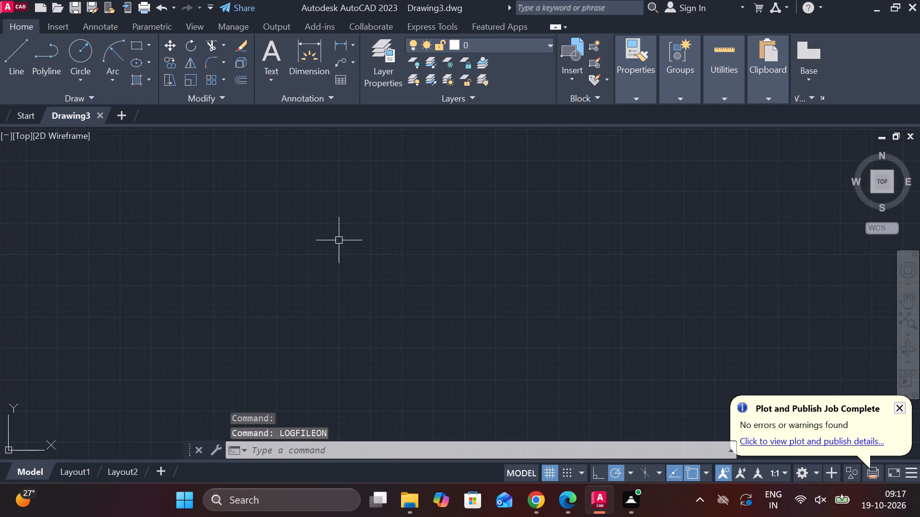
type("0,0")
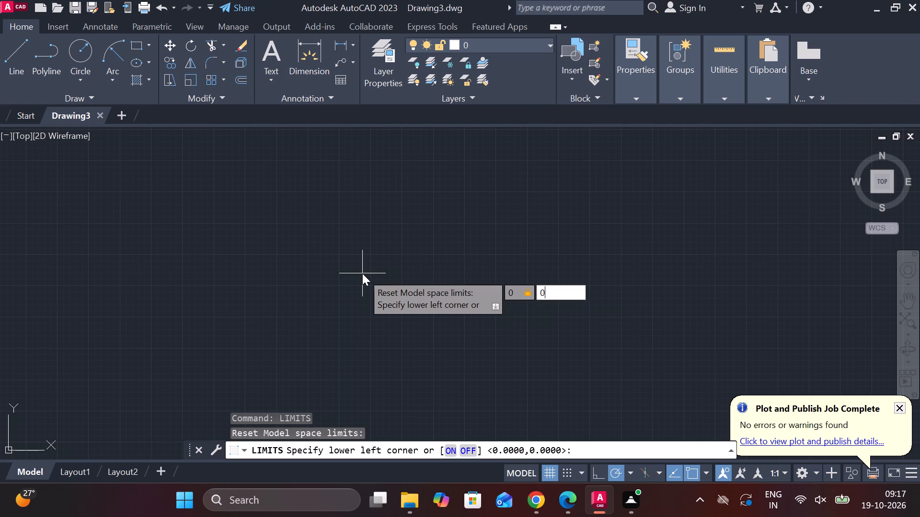
key("Return")
type("297,")
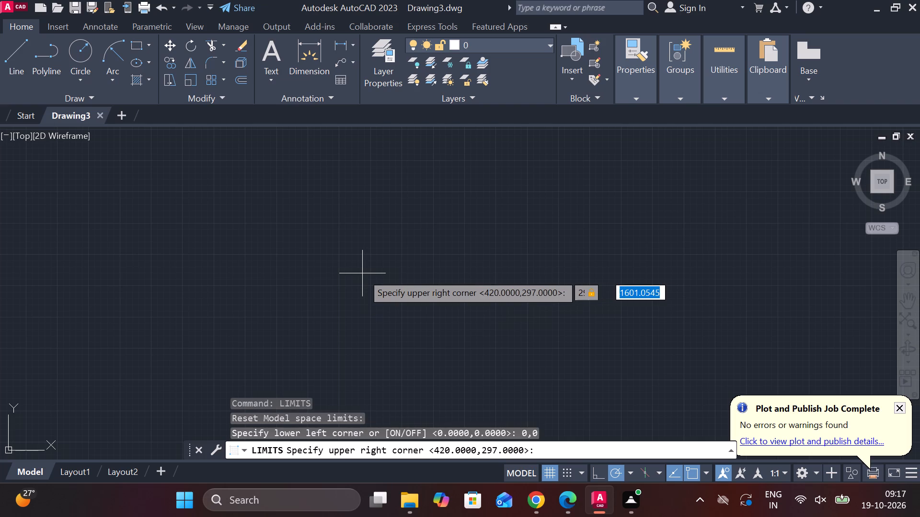
type("210")
key("Return")
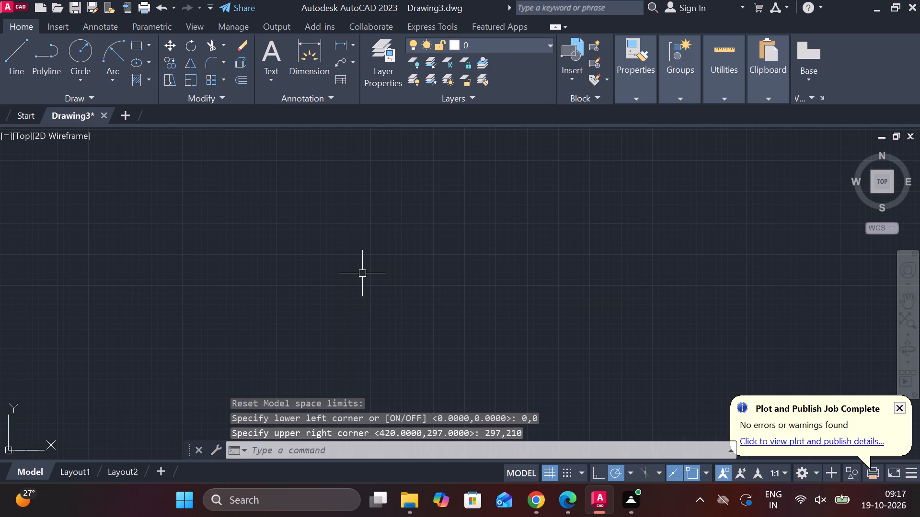
Draw three connected line sides of the outer profile: 80 horizontally to the right, 100 straight up, and 80 back to the left.
type("z e")
key("space")
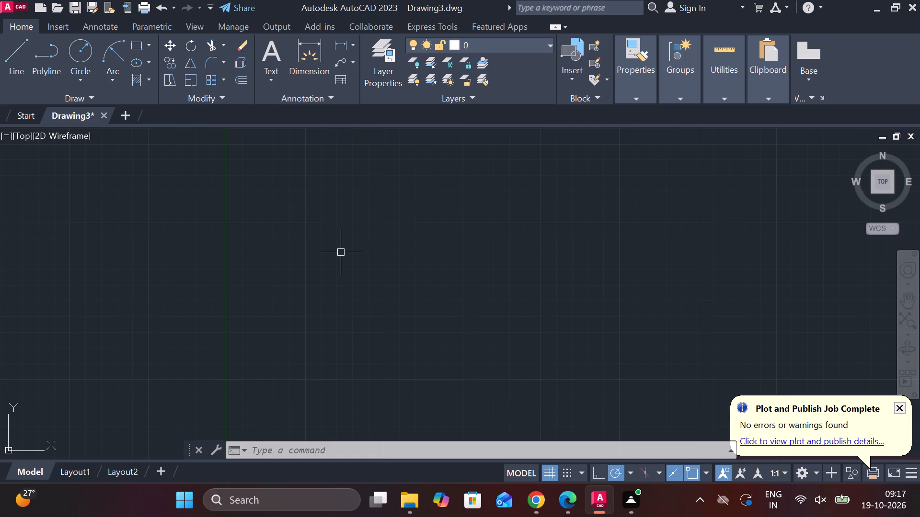
scroll(341, 251, "down", 1)
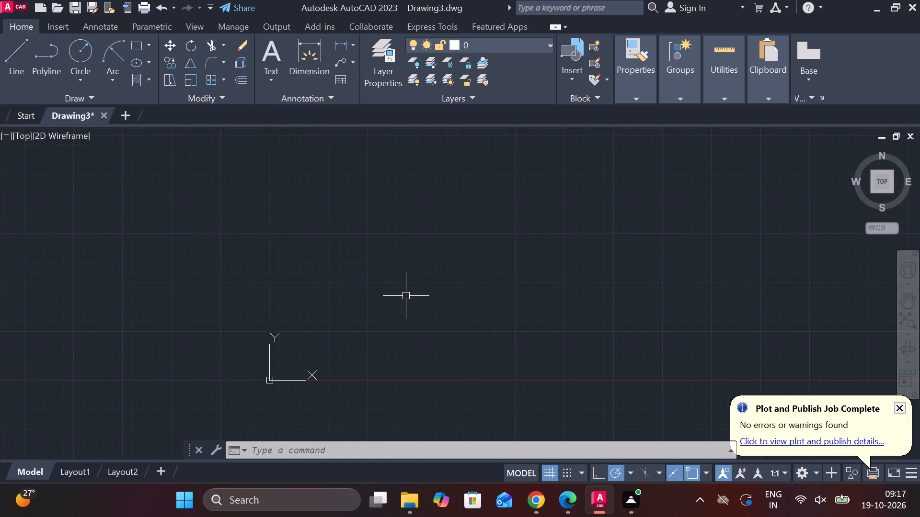
key("l")
key("Return")
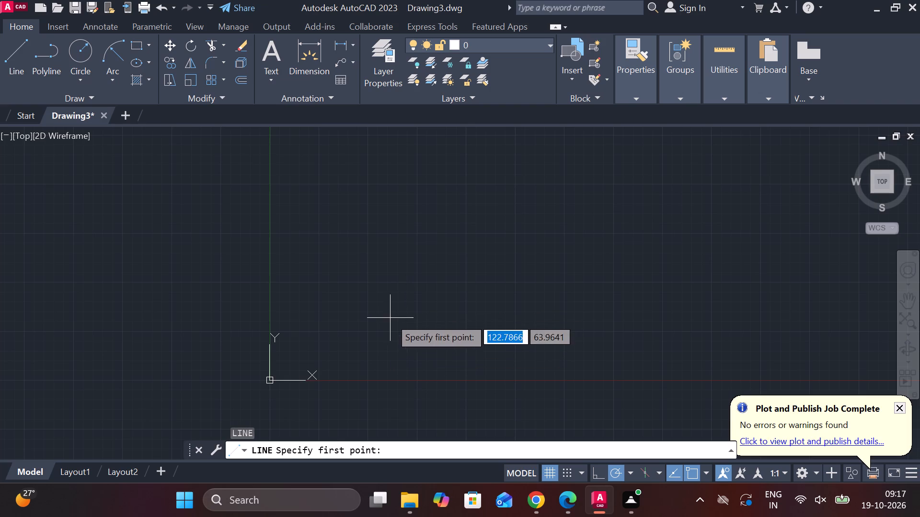
left_click(390, 318)
type("80")
key("Return")
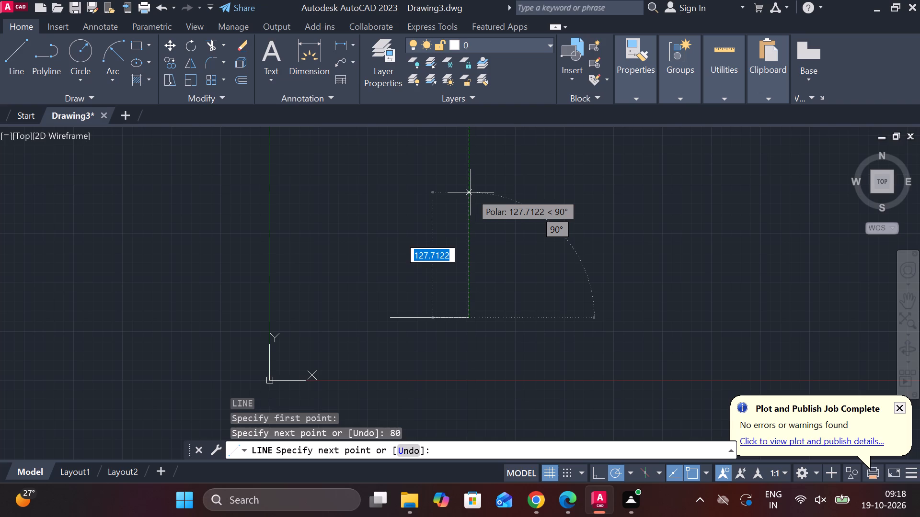
type("100")
key("Return")
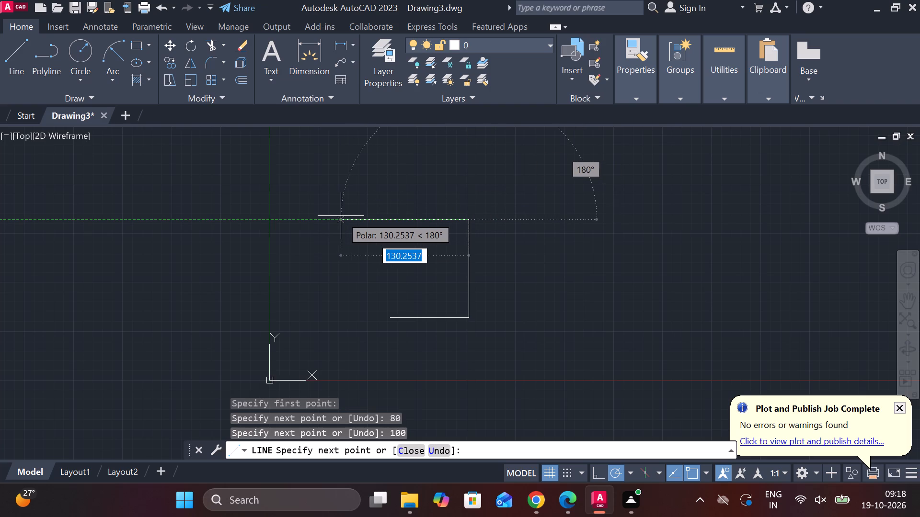
type("80")
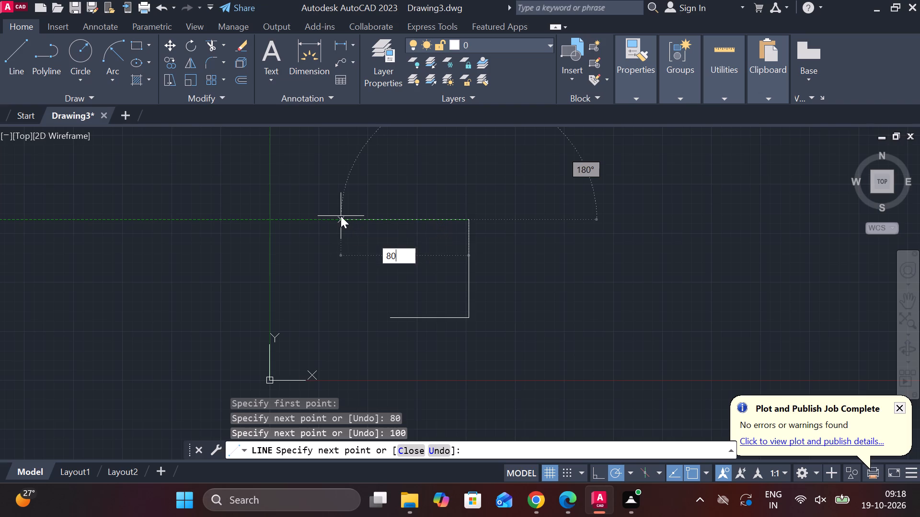
key("Return")
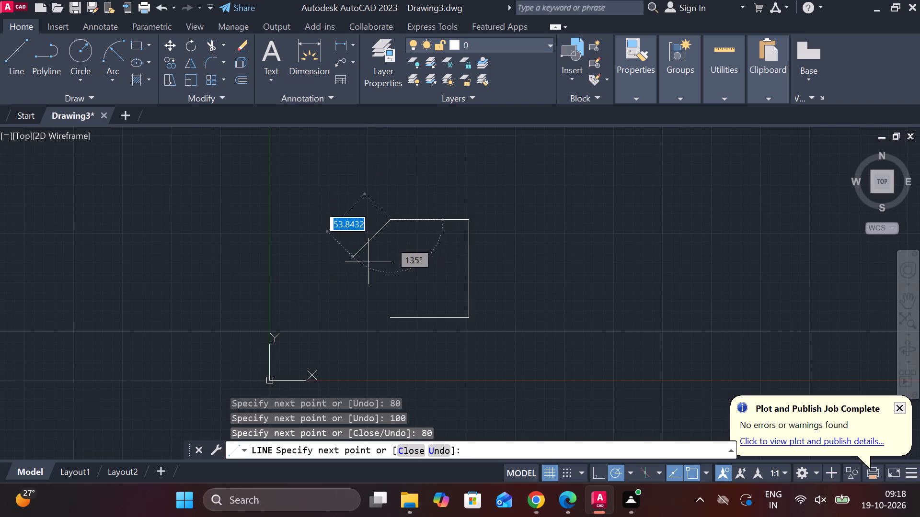
Continue the outline 15 down and 65 to the right, ending with a vertical segment perpendicular to the bottom line.
type("15")
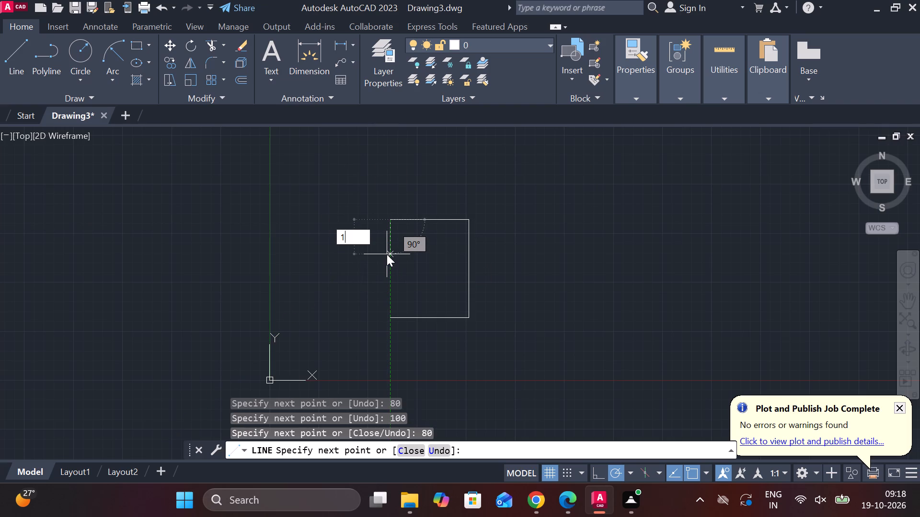
key("space")
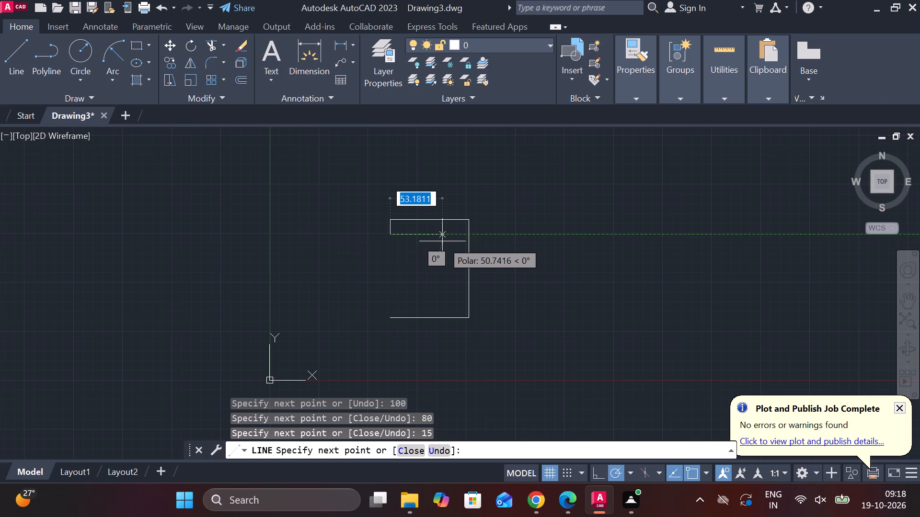
scroll(442, 241, "up", 1)
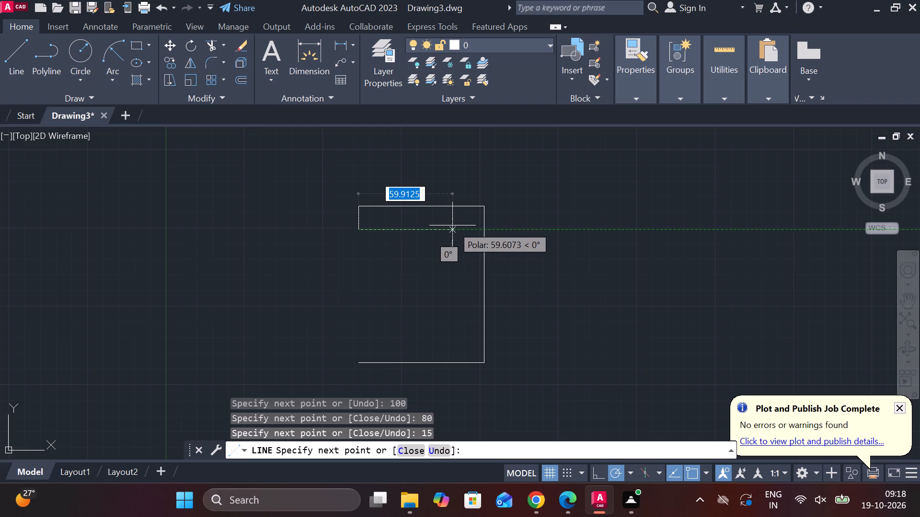
type("65")
key("space")
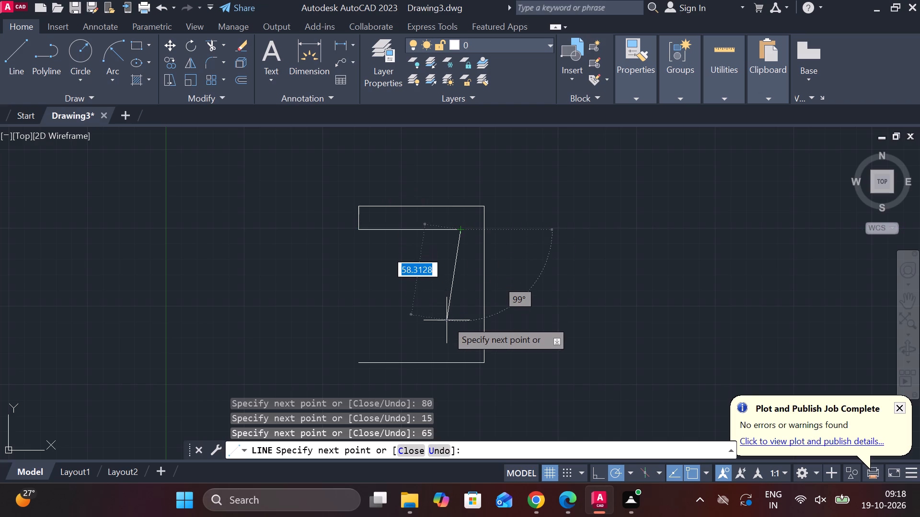
left_click(461, 386)
key("Escape")
Trim the excess bottom line outside the L-shaped profile, beyond the inner vertical edge.
type("tr")
key("space")
left_click(464, 378)
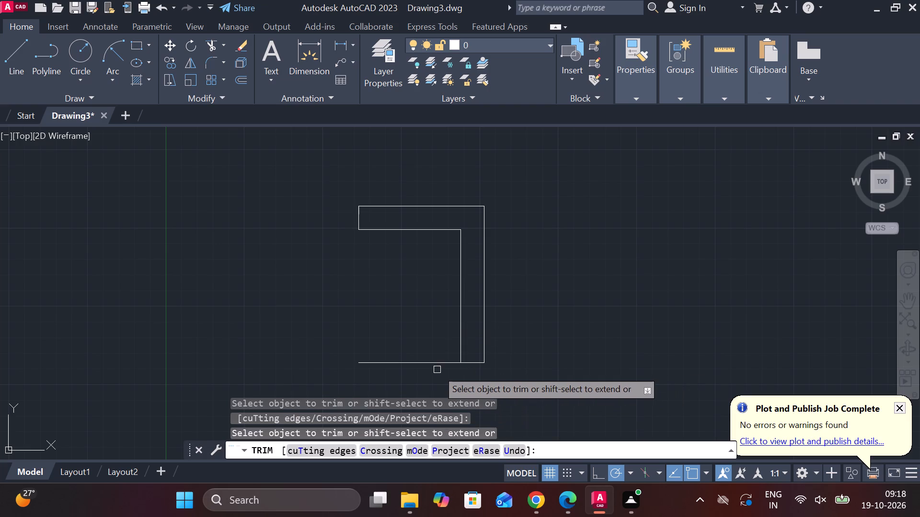
double_click(427, 363)
key("Escape")
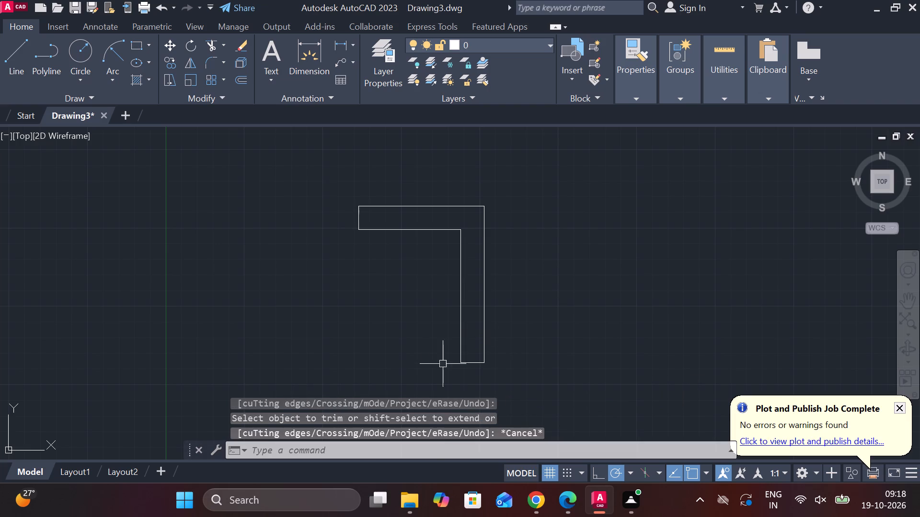
Draw a diagonal line from the inner vertical edge's lower end to the lower-left corner of the horizontal arm.
key("l")
key("Return")
left_click(459, 365)
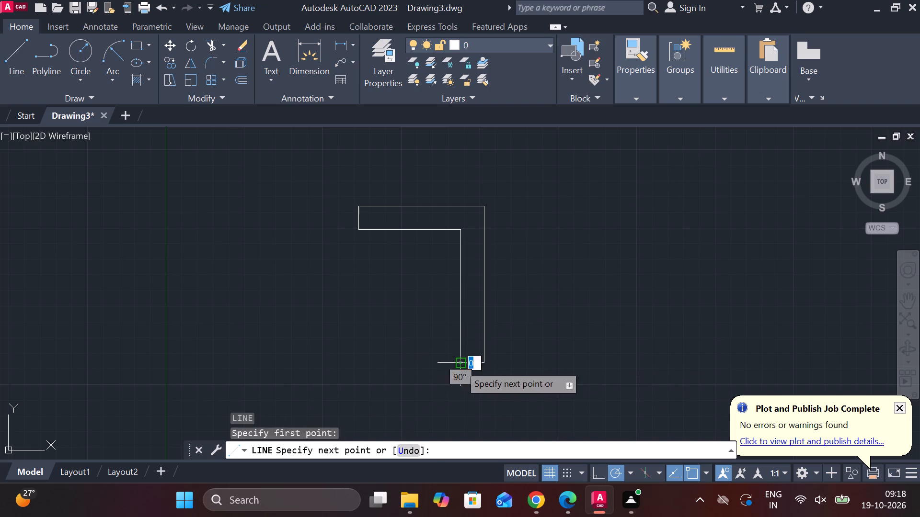
left_click(356, 231)
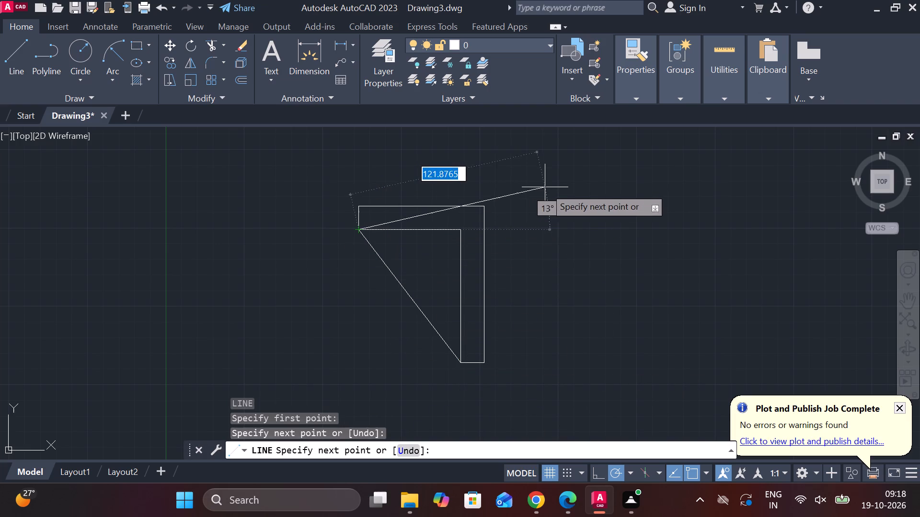
key("Escape")
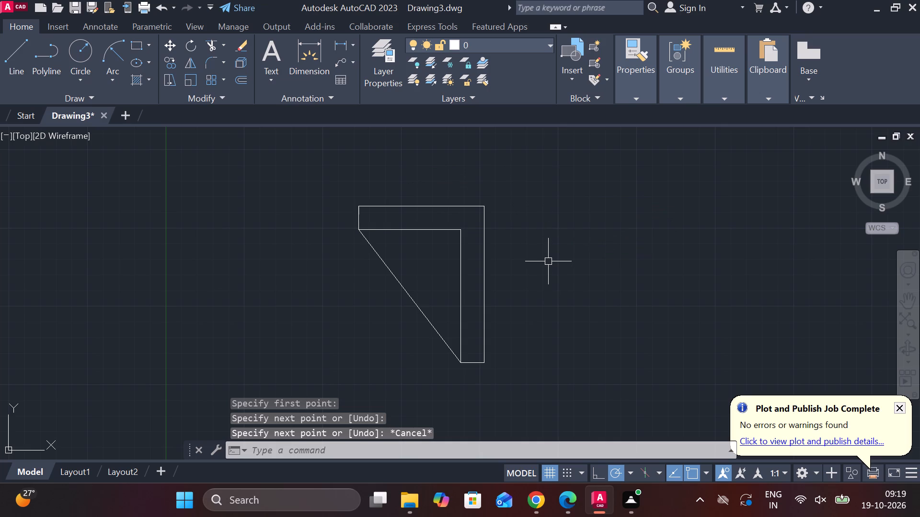
Draw a vertical line about 106 units long downward from the midpoint of the profile's top edge.
key("l")
key("Return")
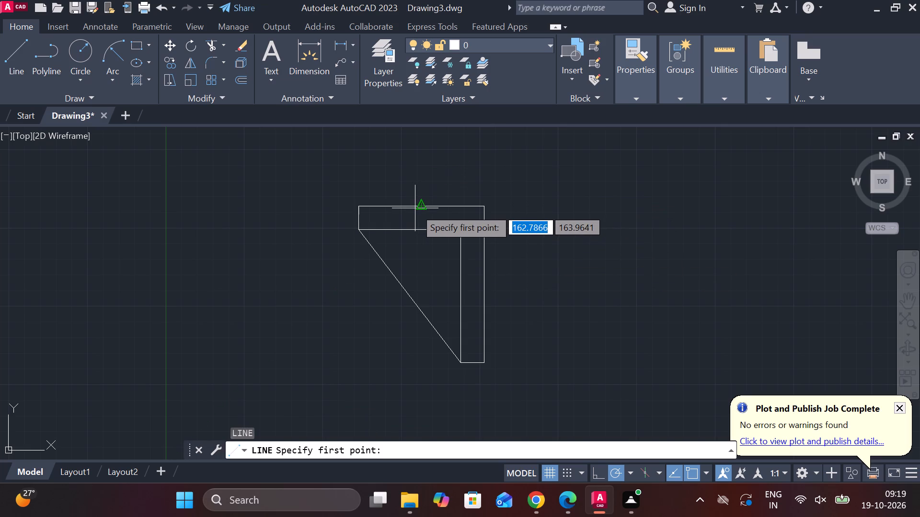
left_click(420, 206)
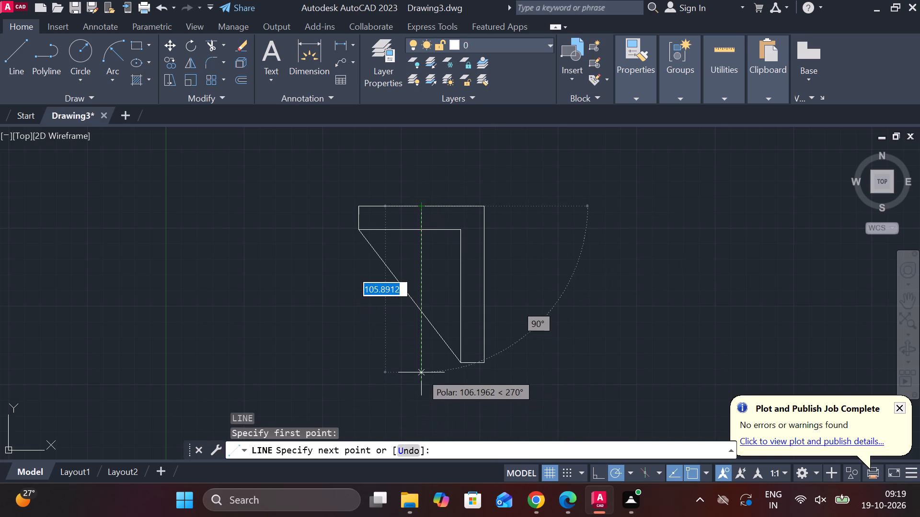
left_click(421, 372)
key("Escape")
Lengthen the vertical centre line upward by about 70 units above the profile's top edge.
left_click(420, 217)
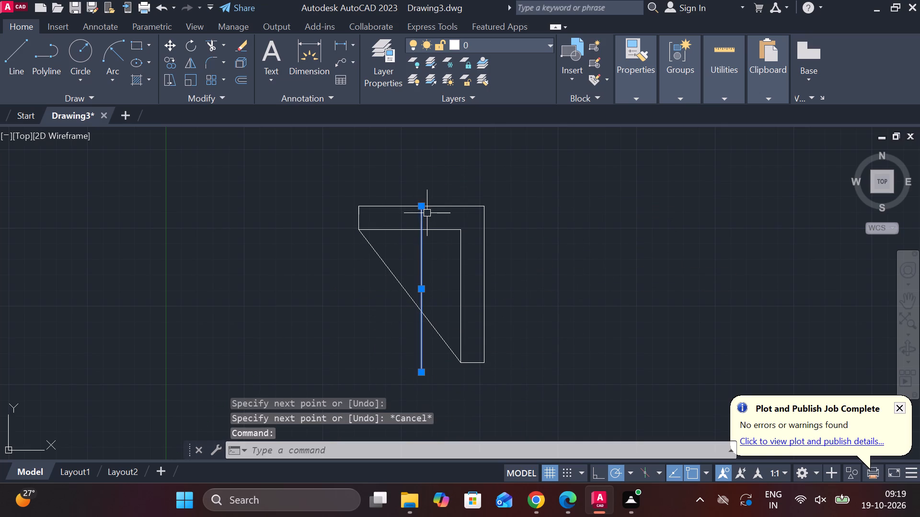
left_click(462, 238)
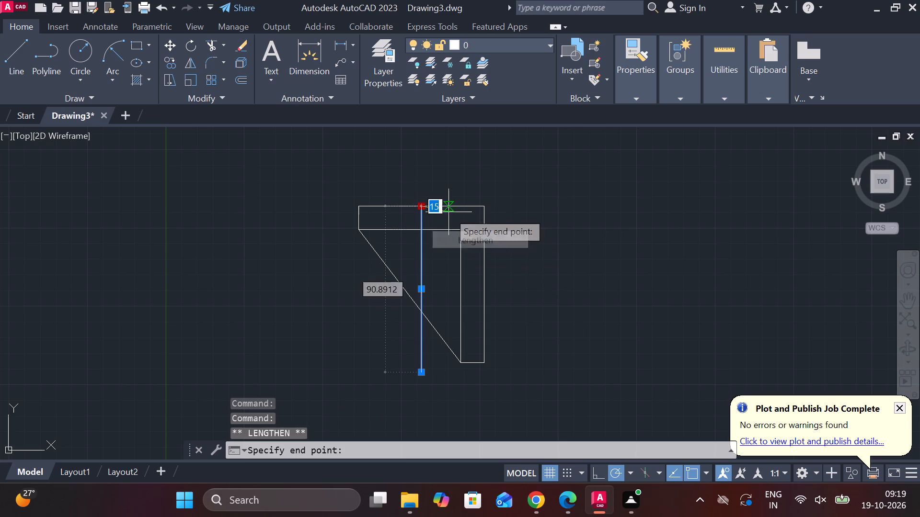
middle_click_drag(435, 244, 406, 360)
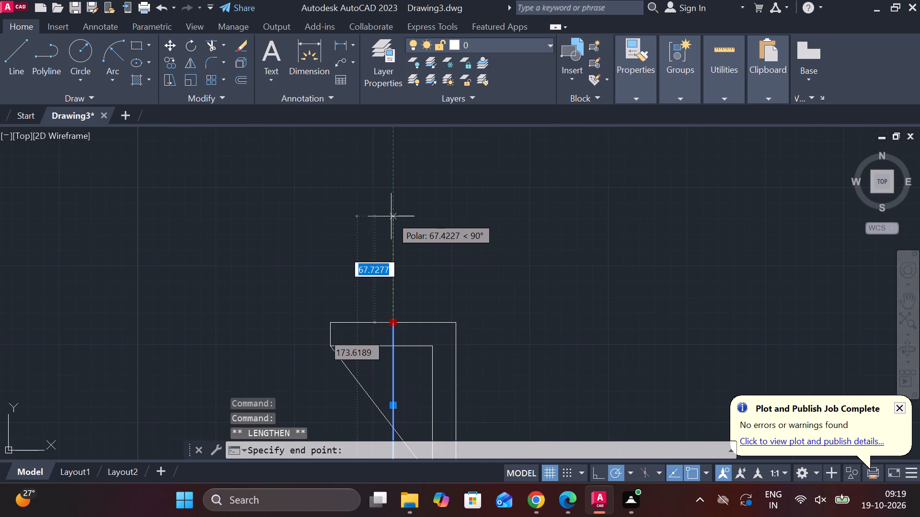
left_click(391, 212)
key("Escape")
Draw a circle of diameter 36 centred on the vertical line above the profile.
middle_click_drag(473, 247, 472, 221)
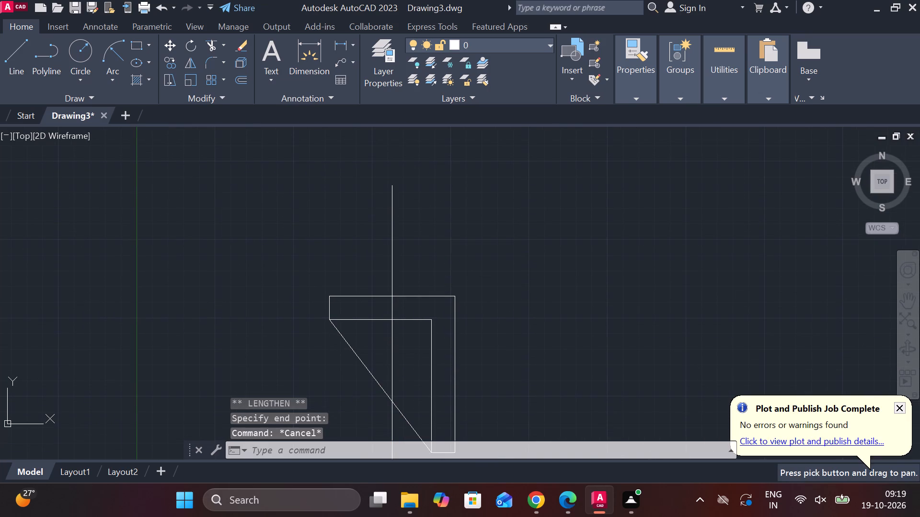
type("c")
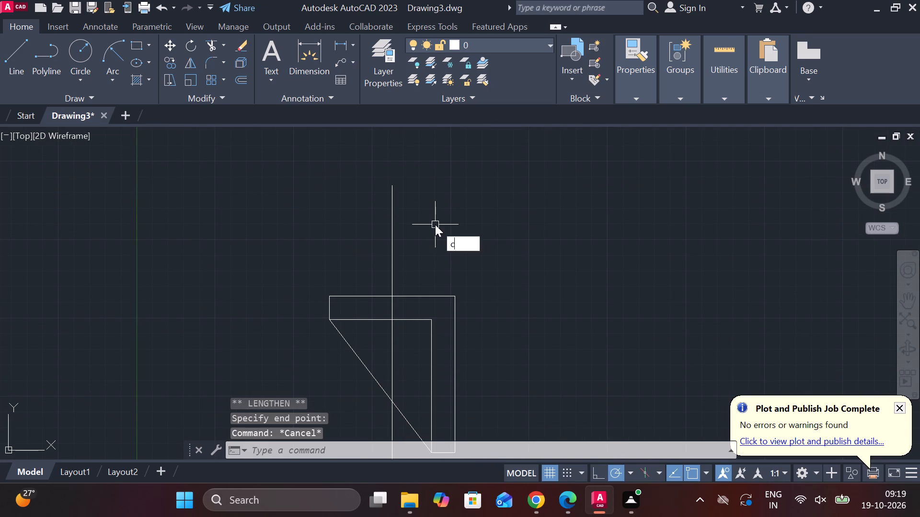
key("space")
left_click(391, 216)
key("d")
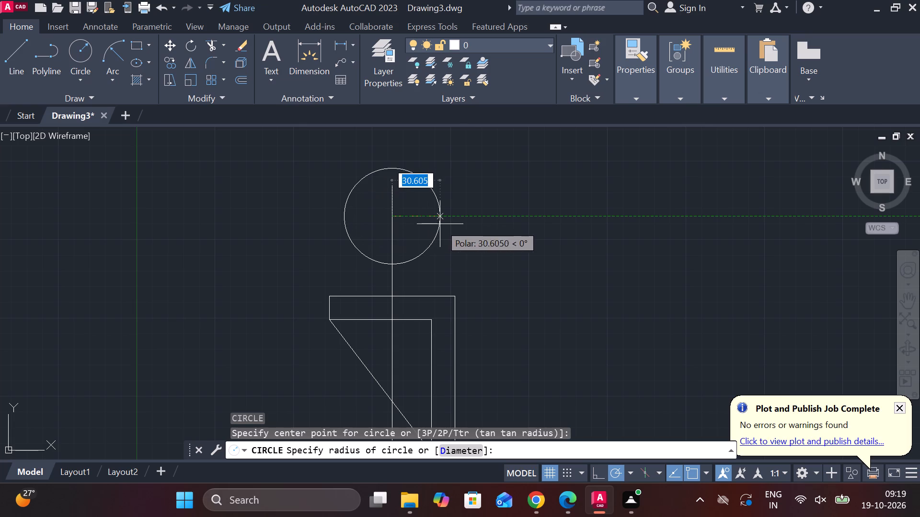
key("space")
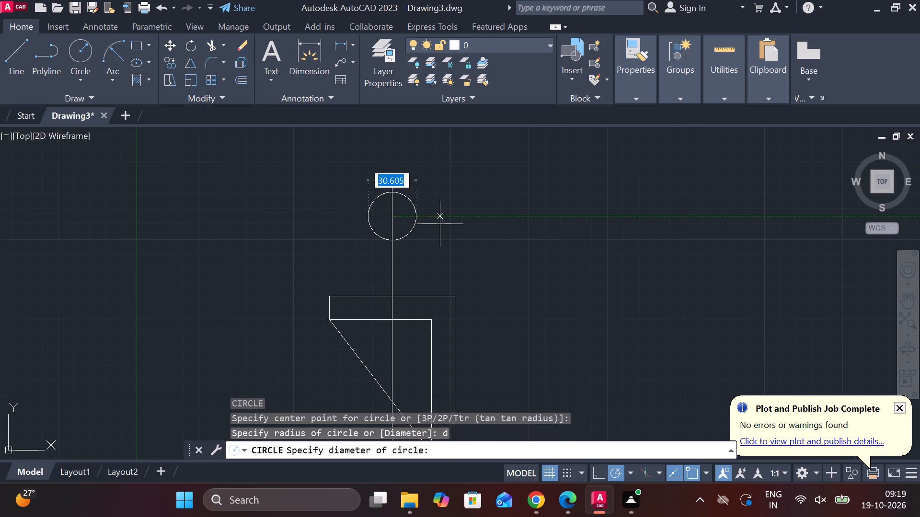
type("36")
key("space")
Draw a circle of diameter 80 concentric with the 36-diameter circle.
type("c")
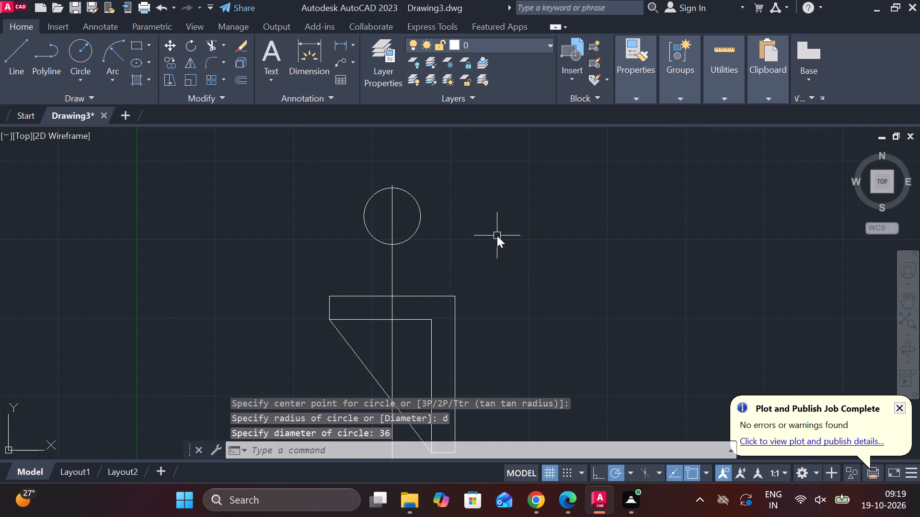
key("space")
left_click(396, 217)
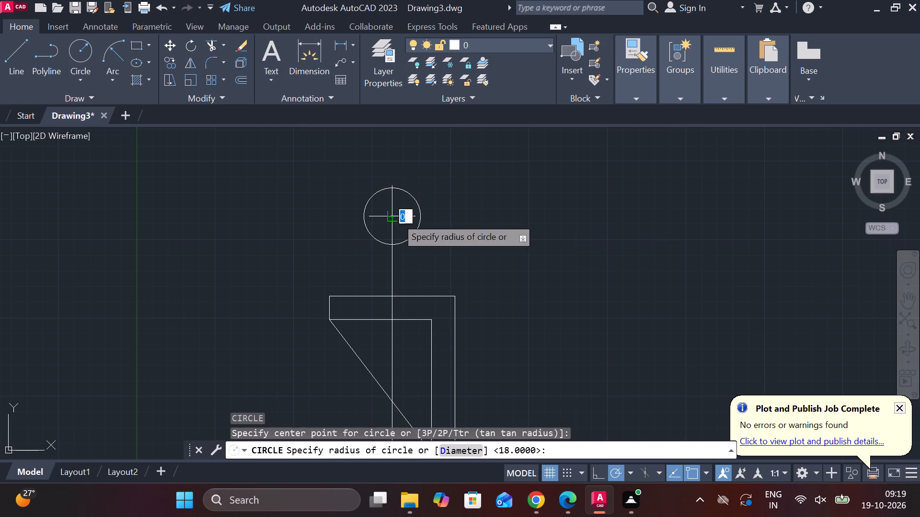
type("d")
key("space")
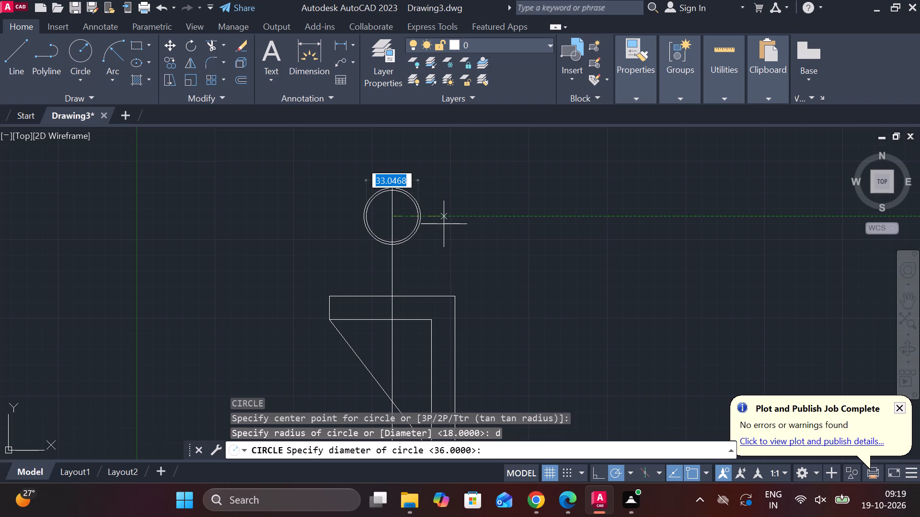
type("80")
key("Return")
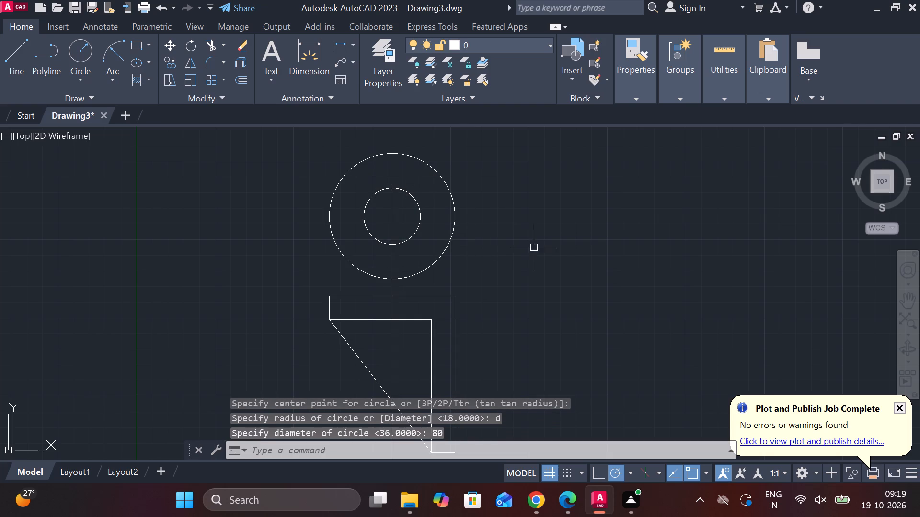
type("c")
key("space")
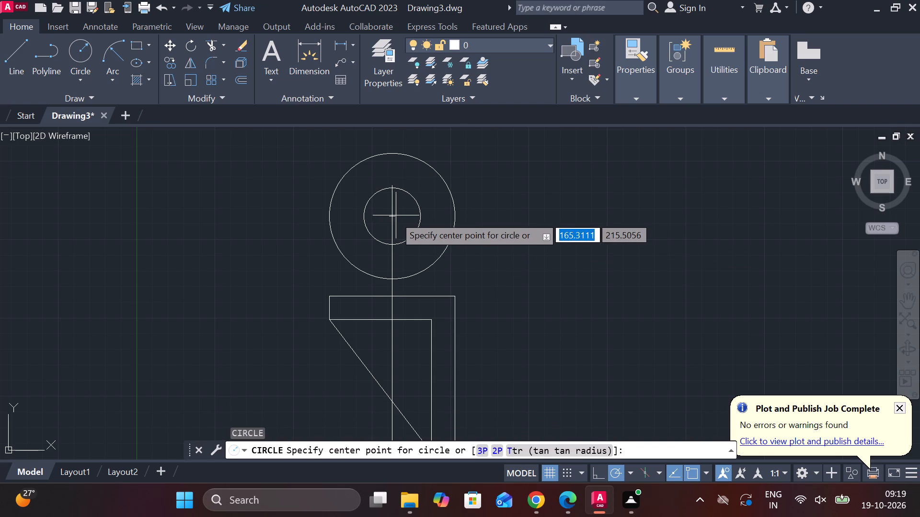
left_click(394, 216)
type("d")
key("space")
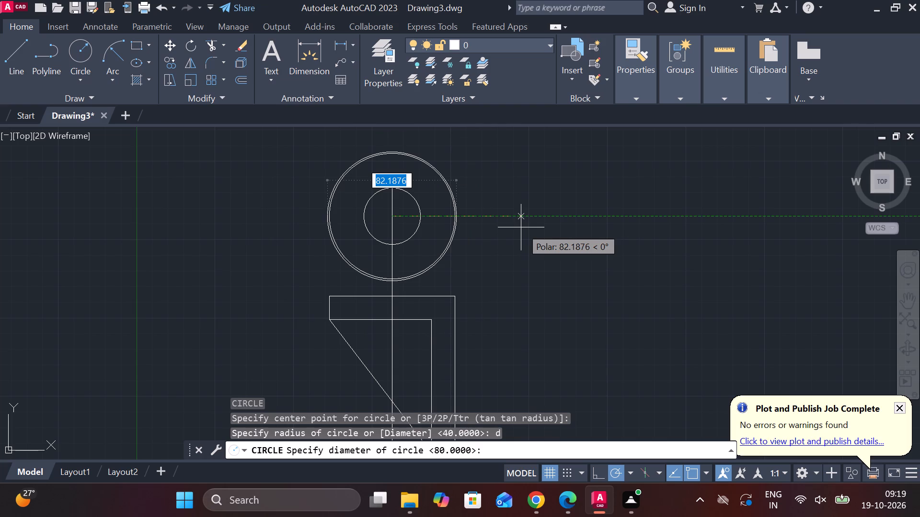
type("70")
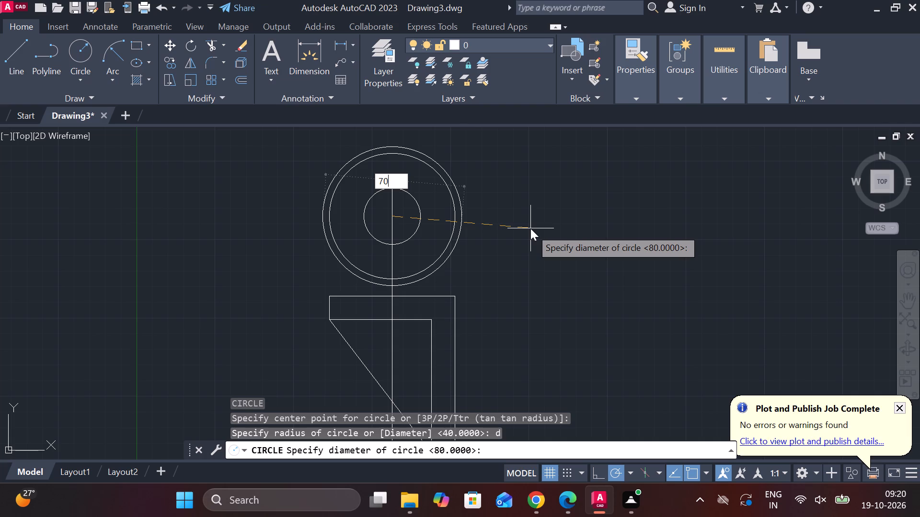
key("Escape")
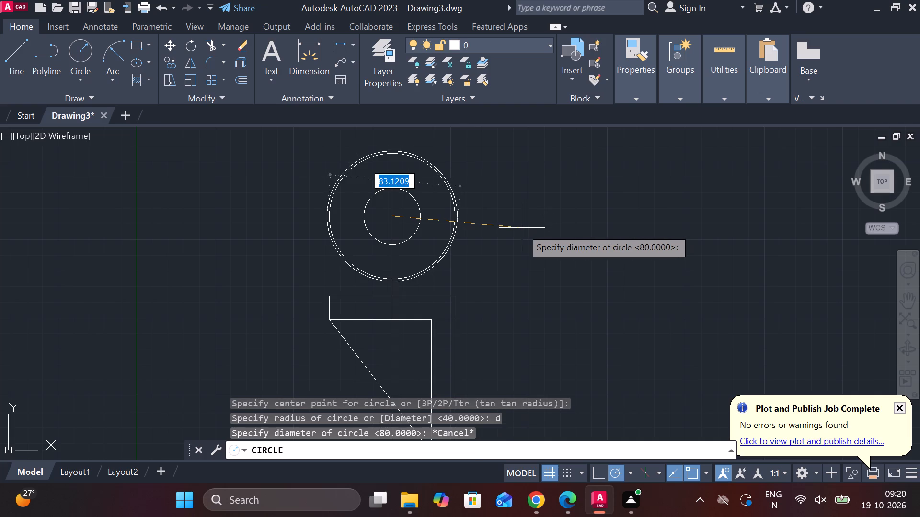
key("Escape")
Erase the two concentric circles above the bracket profile.
scroll(479, 238, "down", 1)
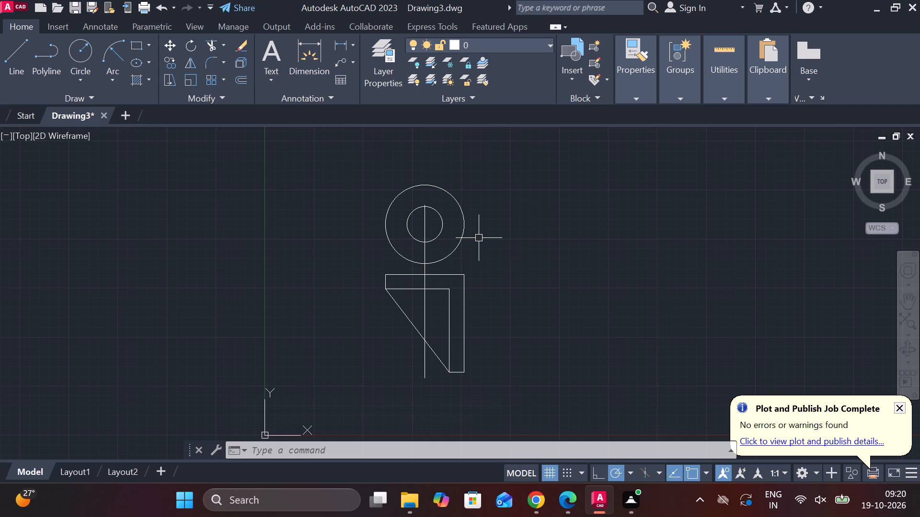
left_click_drag(479, 238, 476, 238)
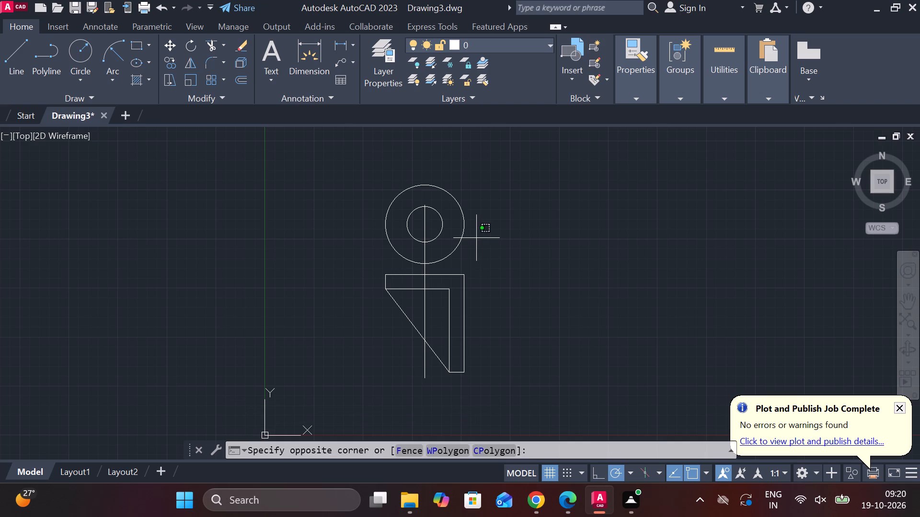
left_click_drag(476, 238, 474, 238)
left_click(440, 187)
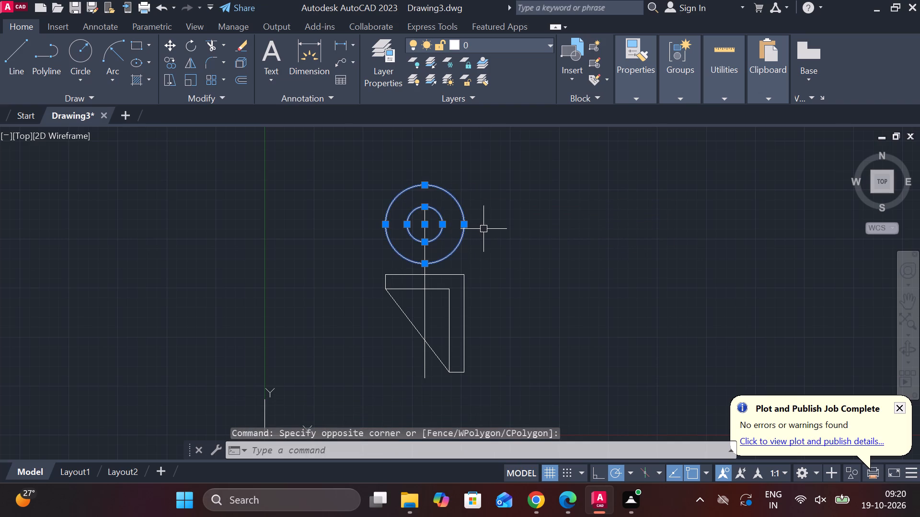
type("e")
key("space")
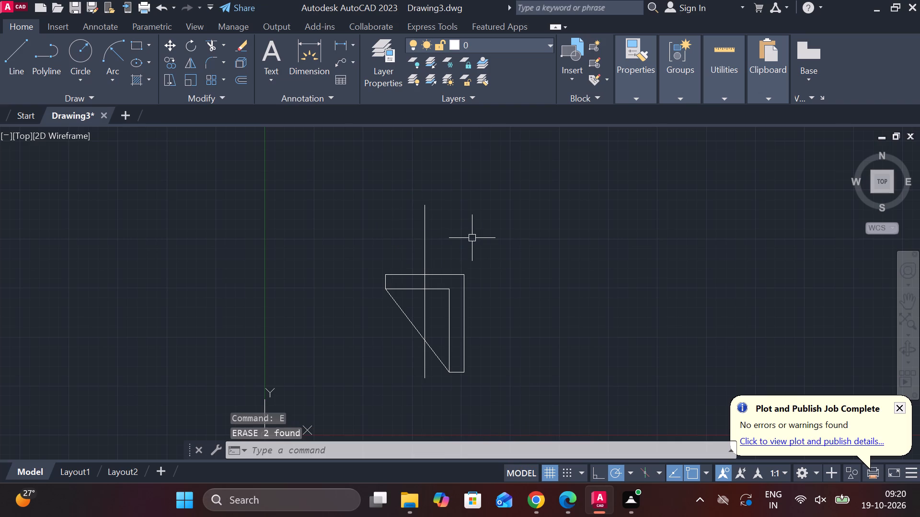
Draw a horizontal line about 37 units long to the right, starting 40 units above the midpoint of the profile's top edge.
scroll(453, 258, "up", 1)
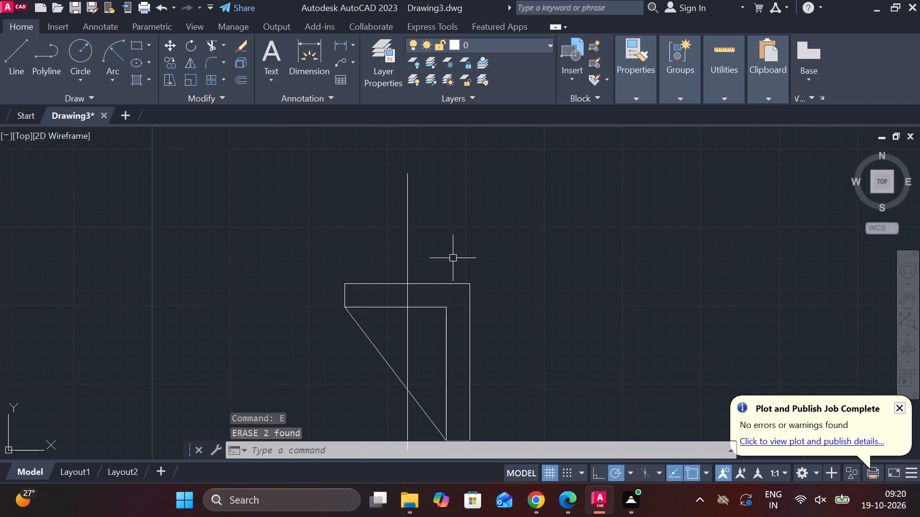
key("l")
key("Return")
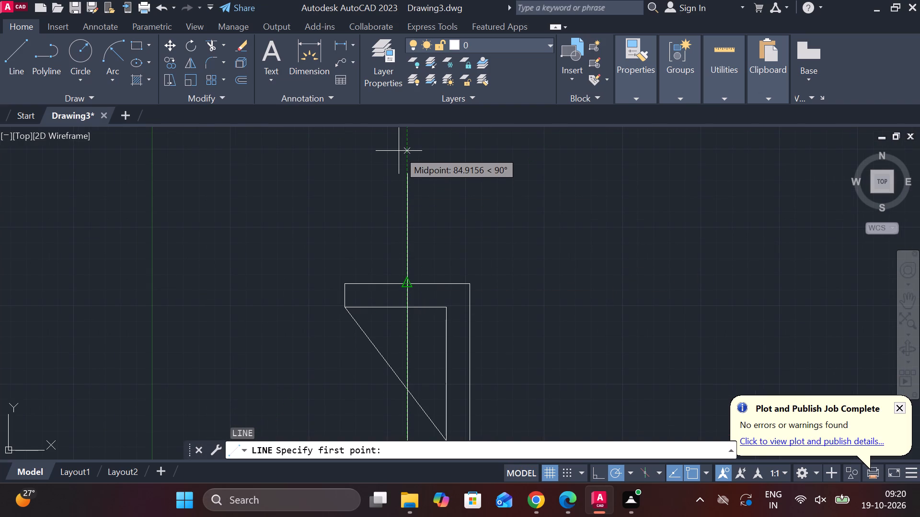
type("40")
key("Return")
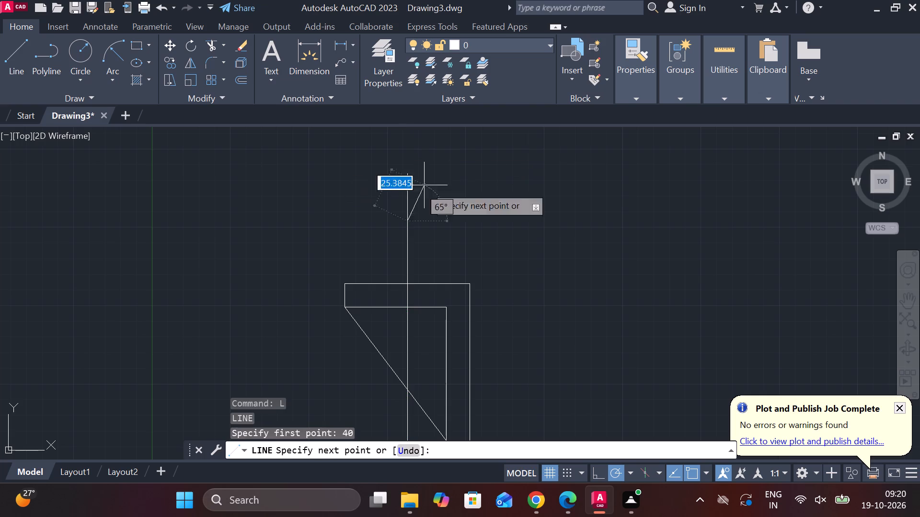
left_click(465, 215)
key("Escape")
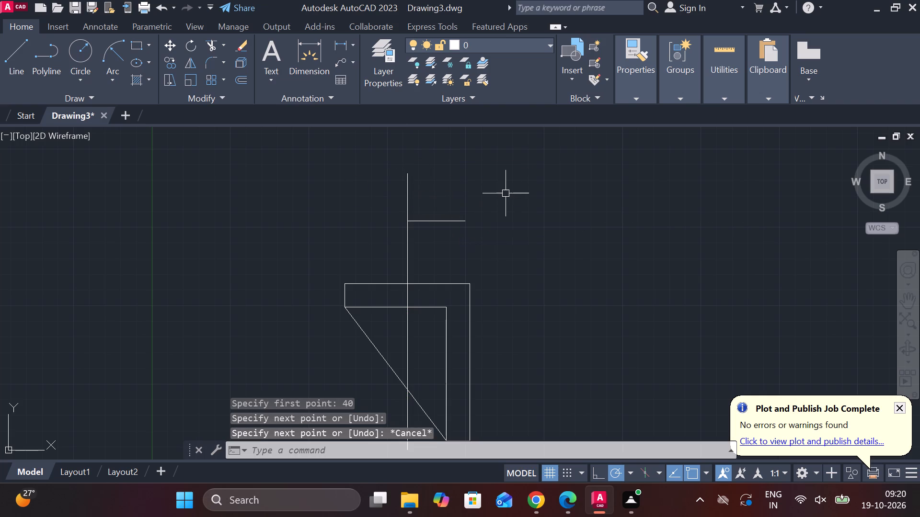
Draw a circle of diameter 15 centred where the horizontal line meets the vertical centre line.
type("c")
key("space")
left_click(409, 224)
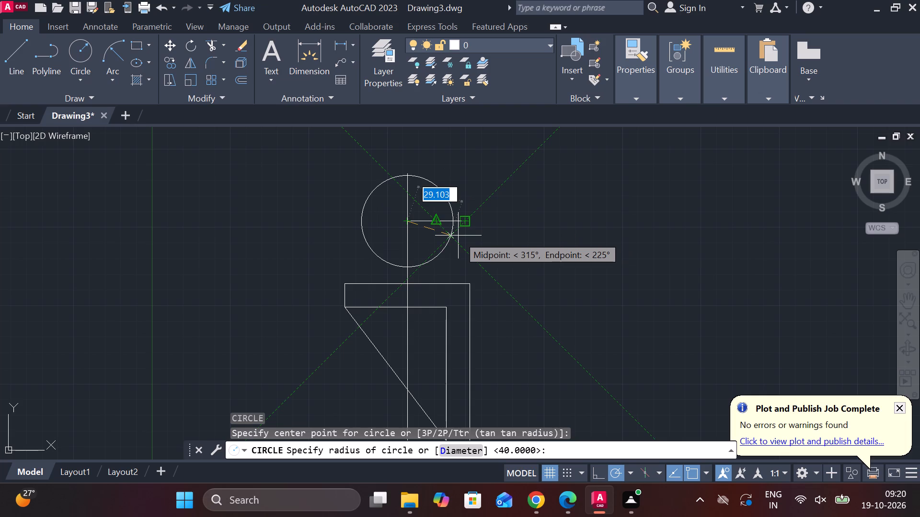
type("d 15")
key("space")
Draw a circle of diameter 30 concentric with the 15-diameter circle.
key("c")
key("space")
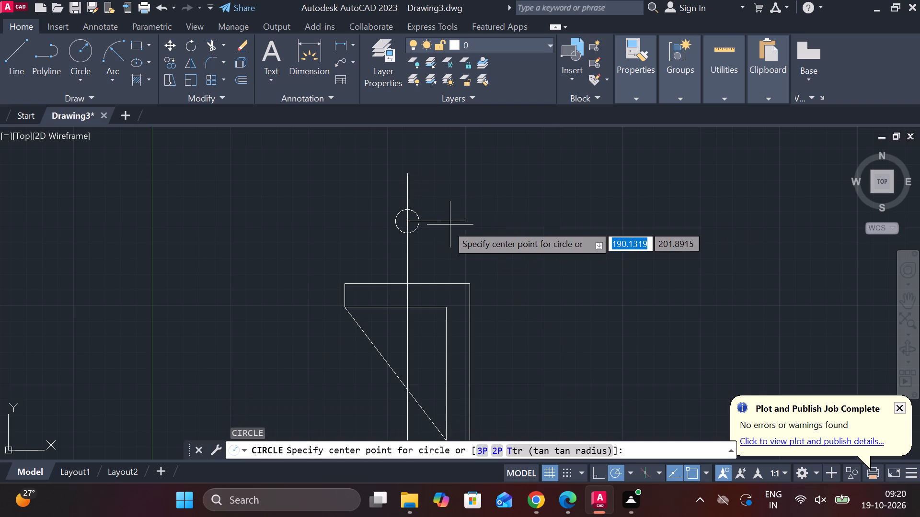
left_click(406, 222)
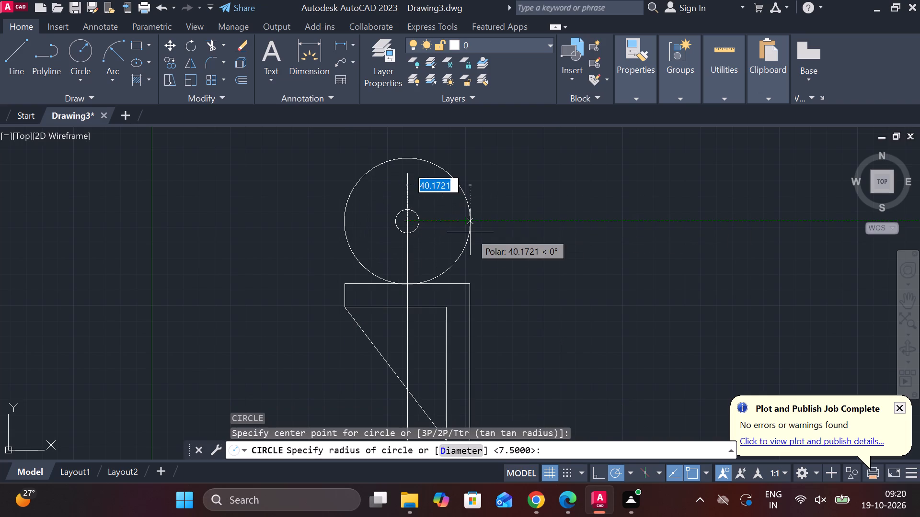
key("d")
key("space")
type("30")
key("Return")
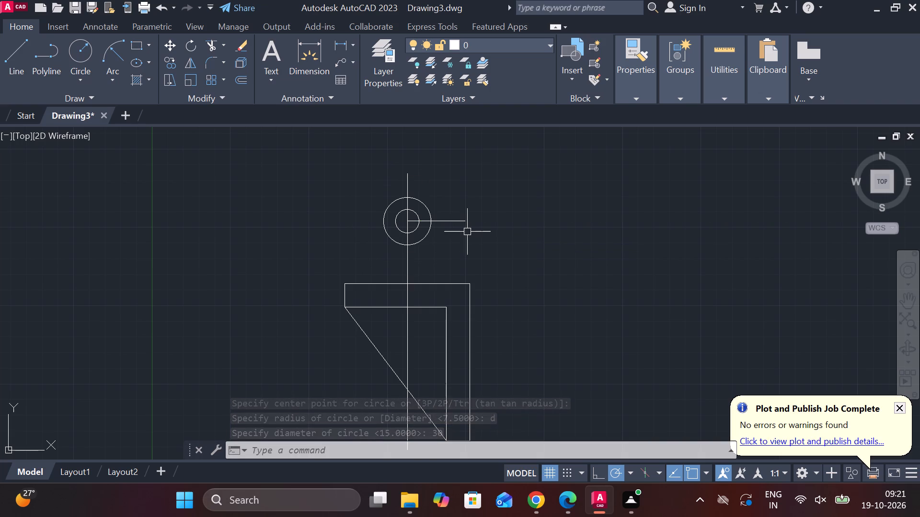
Lengthen the profile's inner vertical edge upward by about 37 units, past the top edge.
left_click(445, 319)
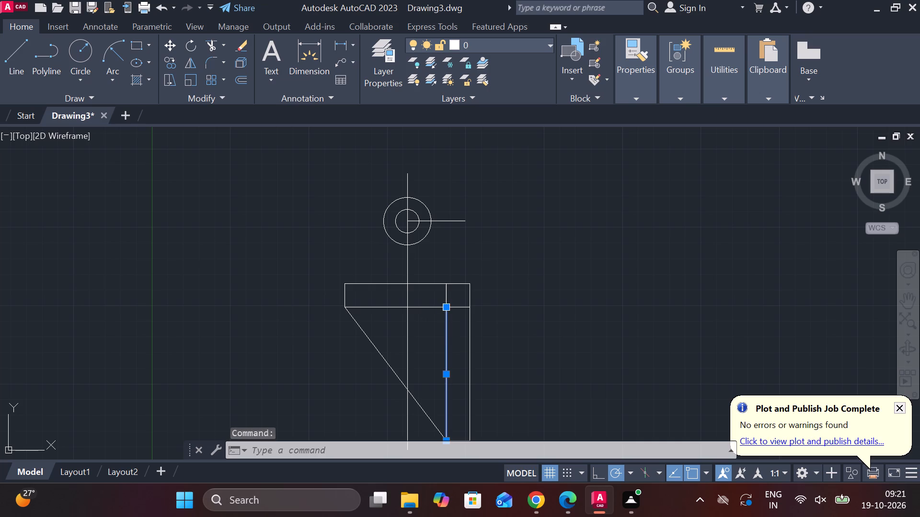
left_click(478, 339)
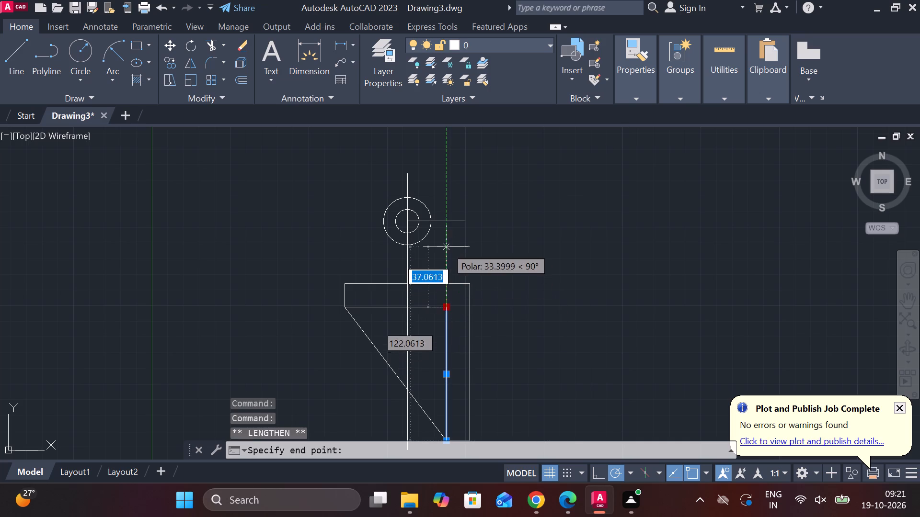
left_click(446, 246)
key("Escape")
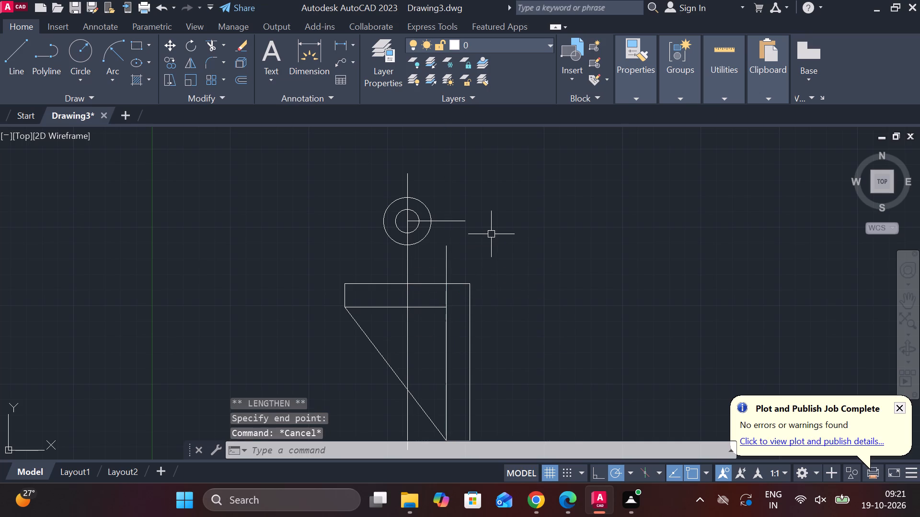
Draw a line tangent to the 30-diameter circle's right side, ending where the extended inner edge crosses the profile's top edge.
key("l")
key("Return")
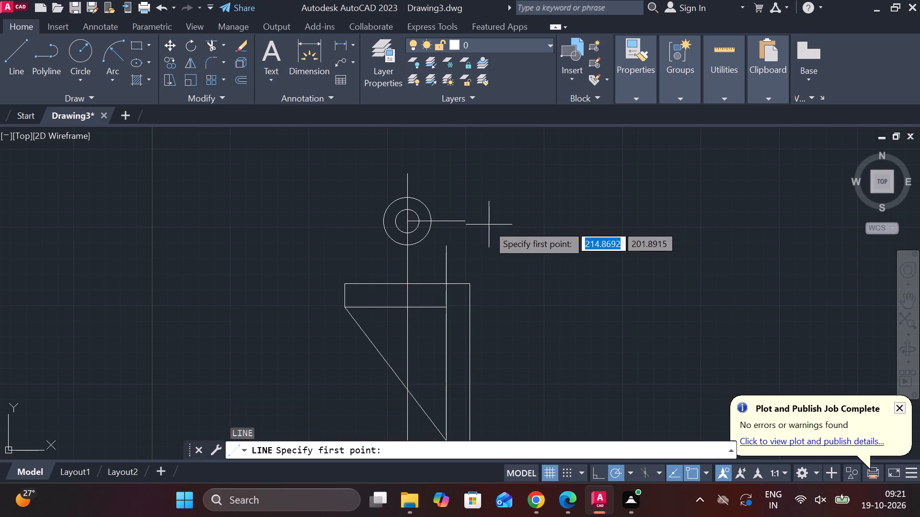
type("tan")
key("Return")
left_click(436, 206)
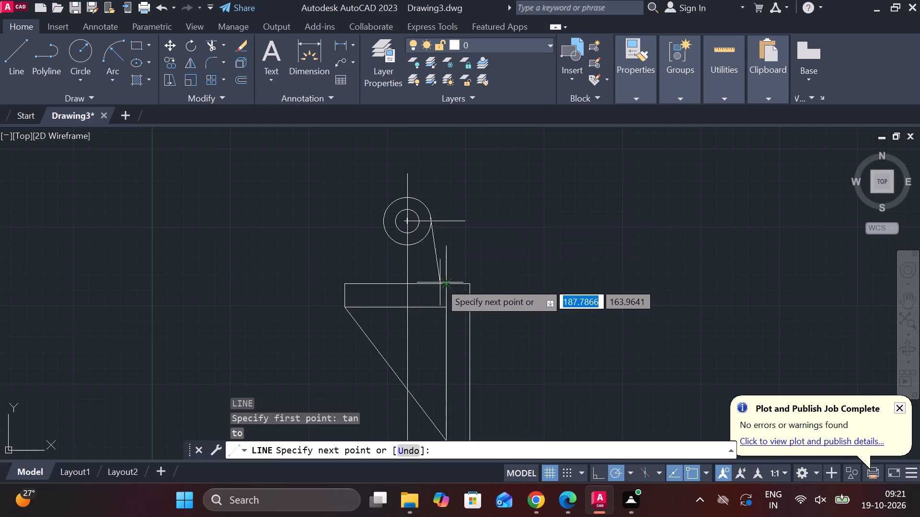
scroll(440, 282, "up", 2)
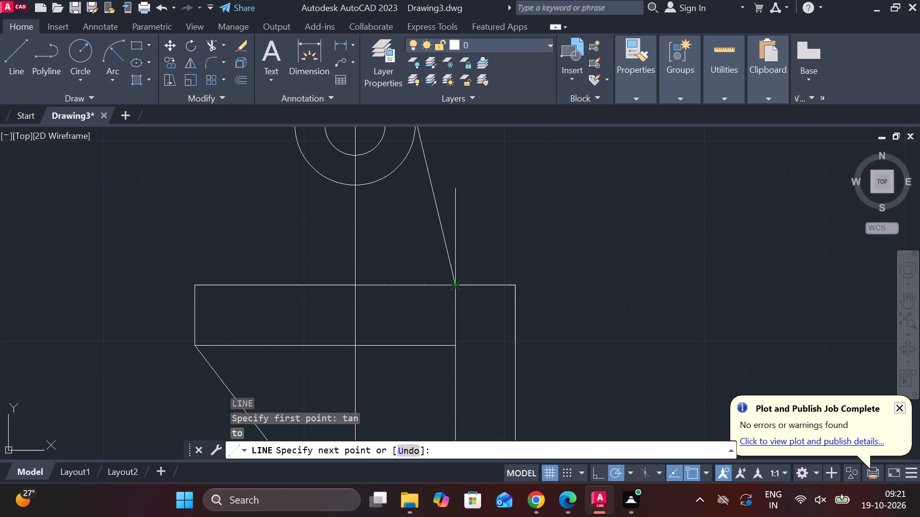
left_click(459, 287)
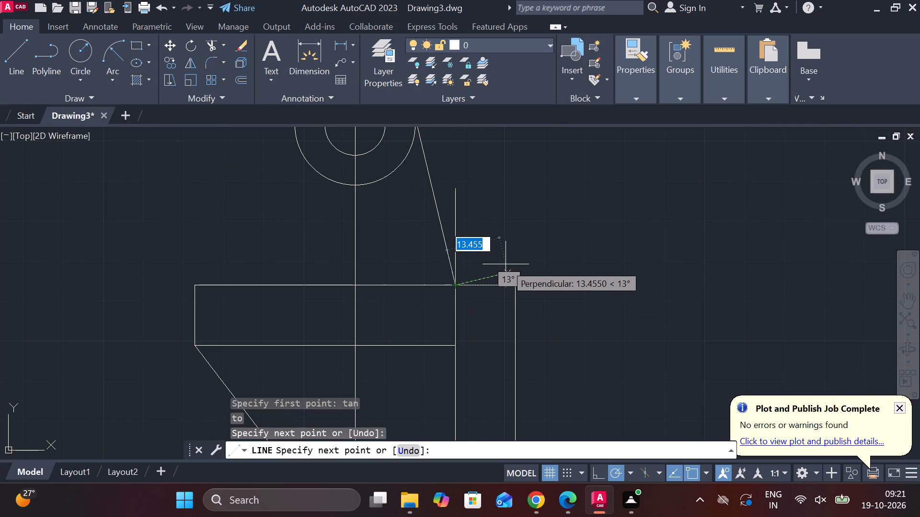
scroll(506, 264, "down", 1)
key("Escape")
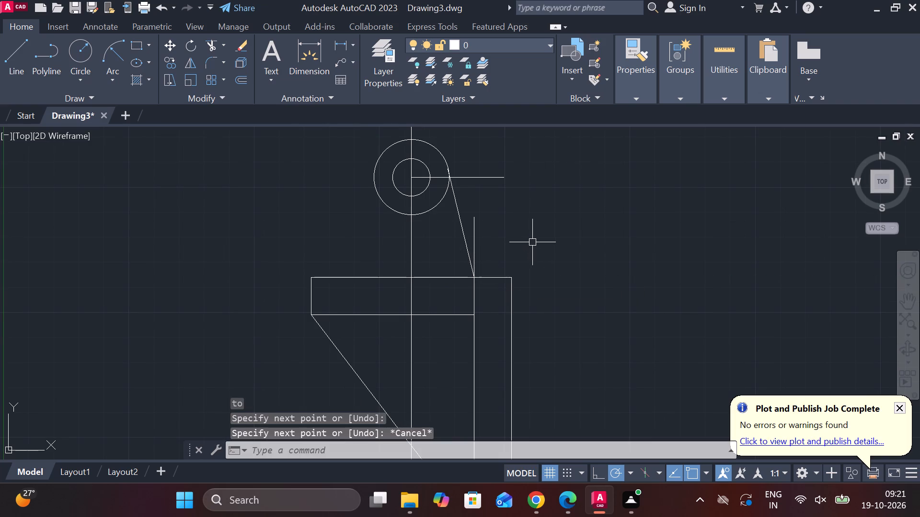
Draw a line tangent to the 30-diameter circle's left side, ending at the profile's top-left corner.
key("l")
key("Return")
type("tan")
key("Return")
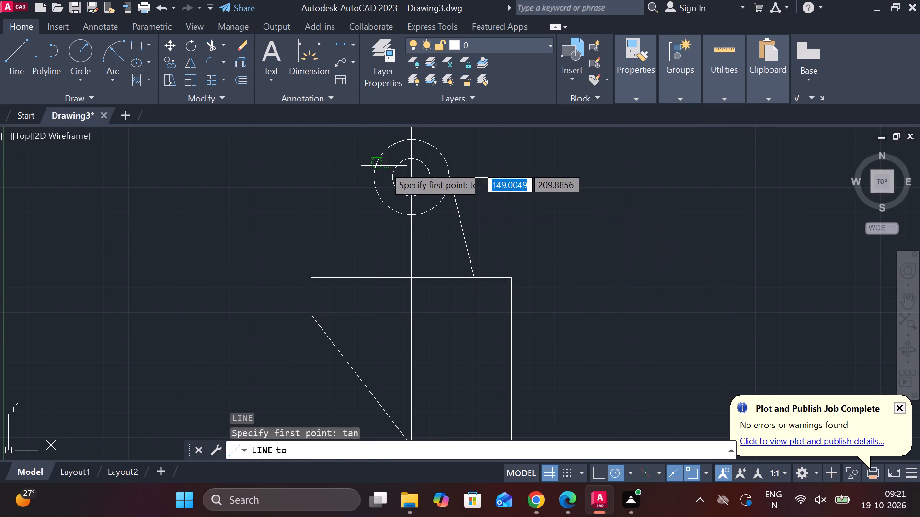
left_click(384, 166)
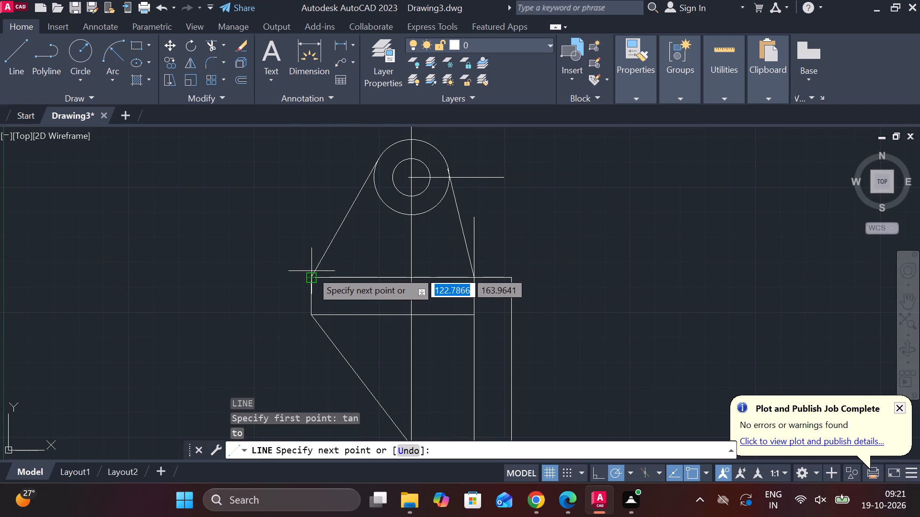
scroll(319, 276, "up", 2)
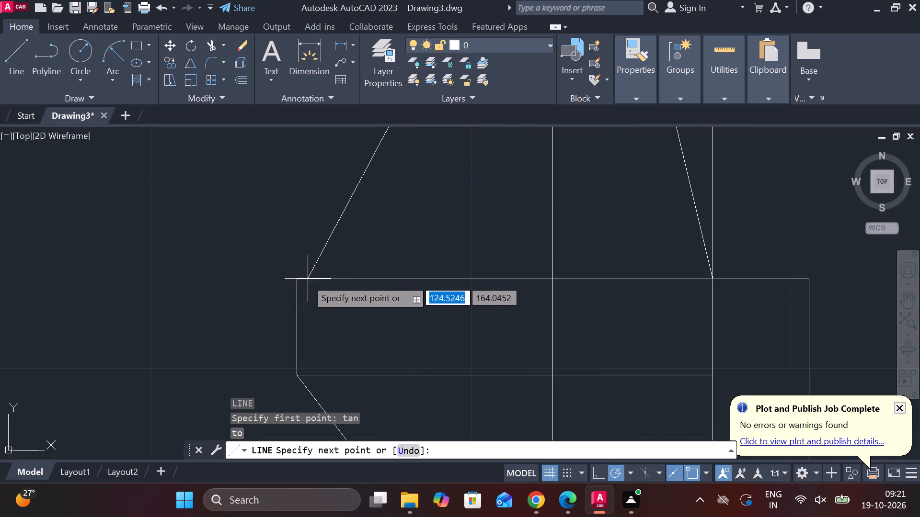
left_click(302, 279)
key("Escape")
Trim the part of the extended inner vertical line that projects above the profile's top edge.
scroll(454, 219, "down", 2)
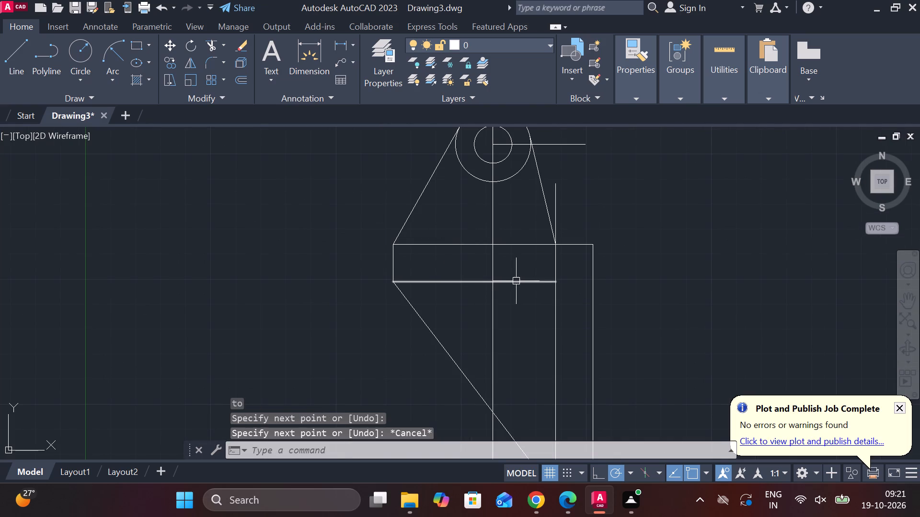
left_click(556, 200)
key("Escape")
type("tr")
key("space")
left_click(556, 194)
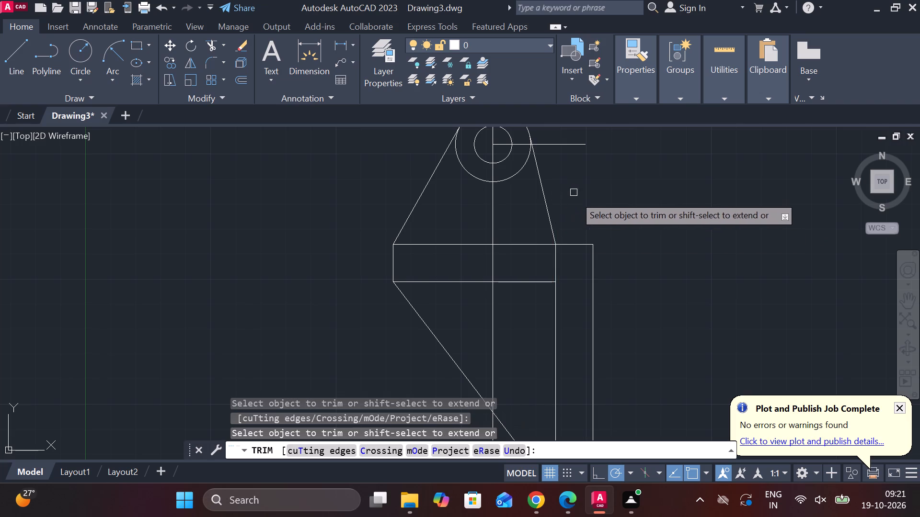
middle_click_drag(613, 202, 638, 253)
key("Escape")
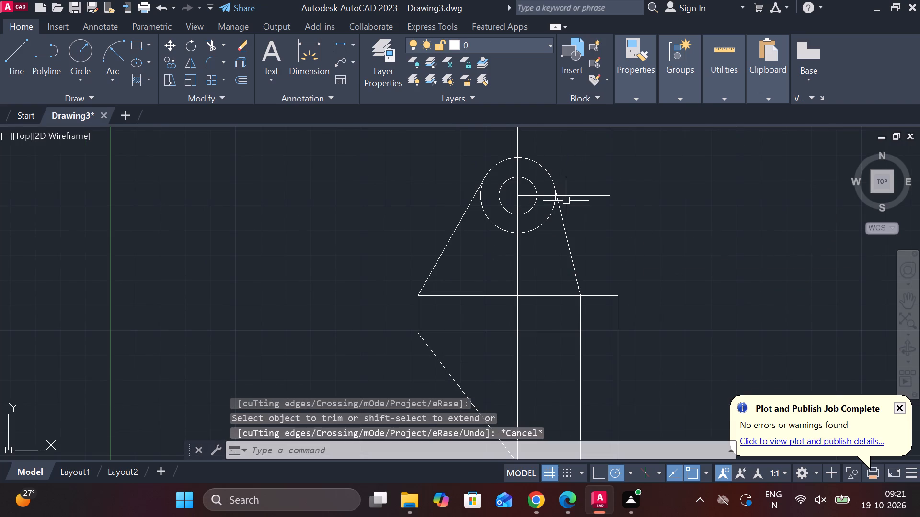
Lengthen the horizontal centre line leftward from the circles' centre, past the 30-diameter circle.
left_click(568, 196)
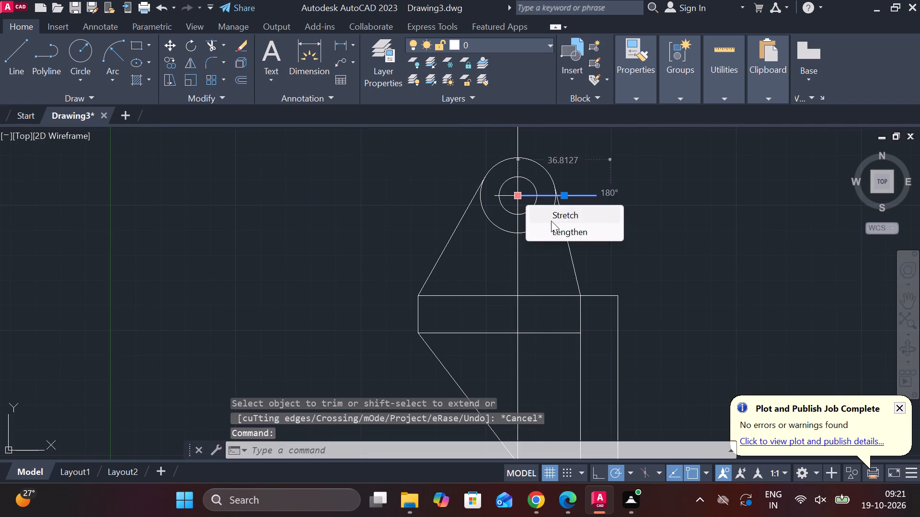
left_click(561, 232)
left_click(425, 219)
key("Escape")
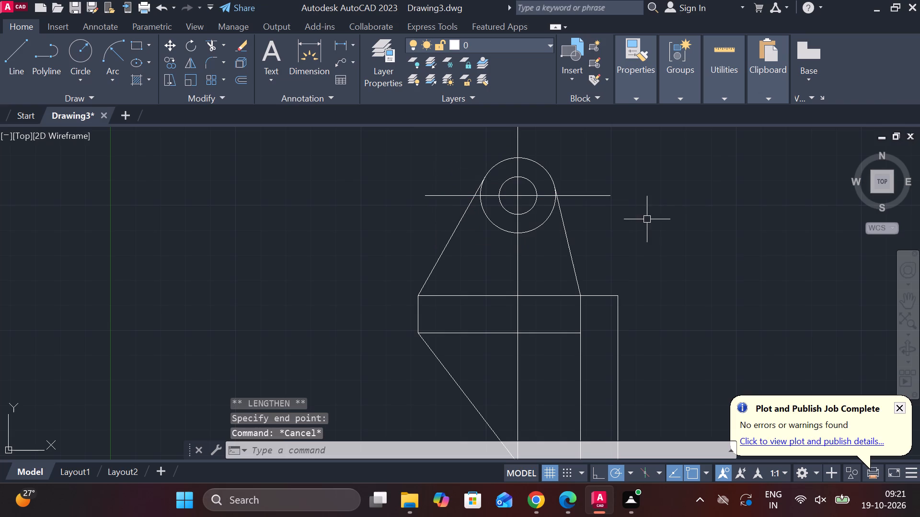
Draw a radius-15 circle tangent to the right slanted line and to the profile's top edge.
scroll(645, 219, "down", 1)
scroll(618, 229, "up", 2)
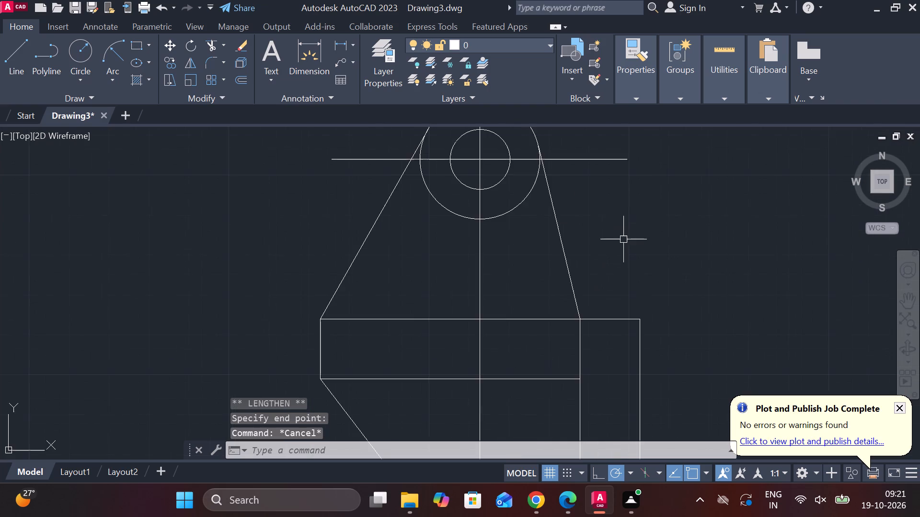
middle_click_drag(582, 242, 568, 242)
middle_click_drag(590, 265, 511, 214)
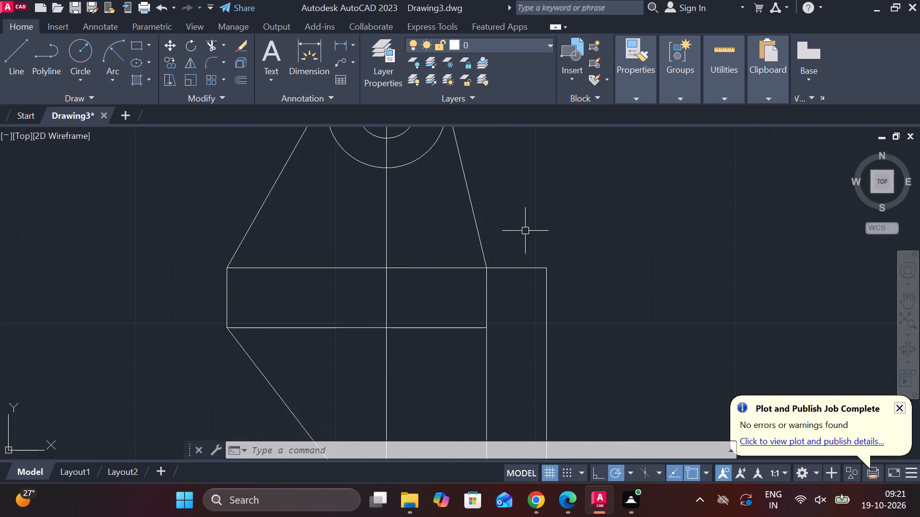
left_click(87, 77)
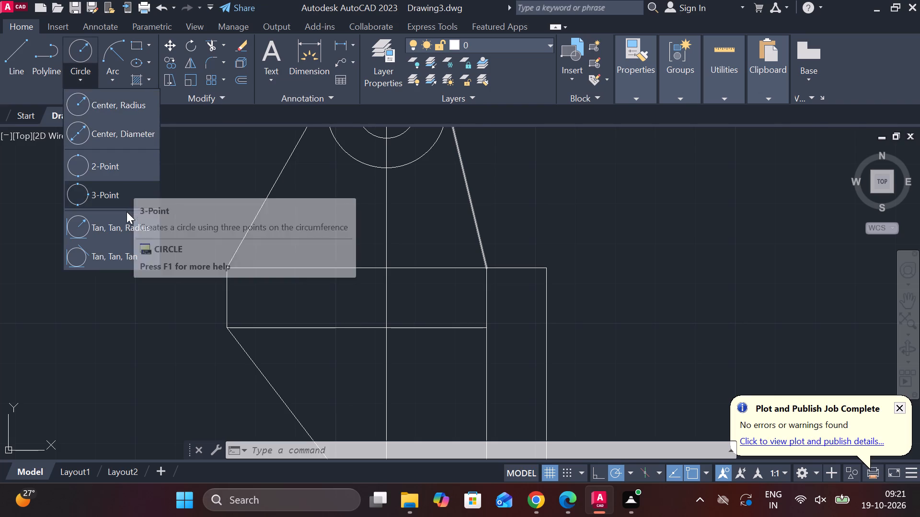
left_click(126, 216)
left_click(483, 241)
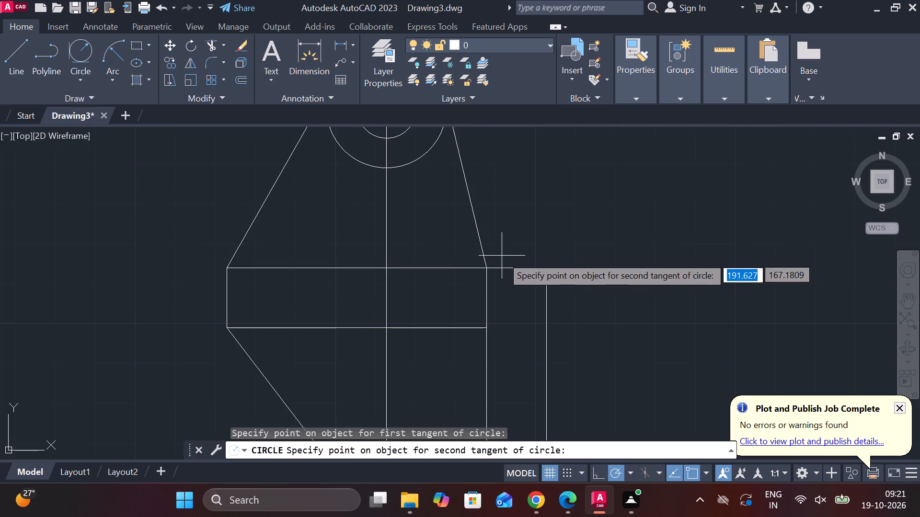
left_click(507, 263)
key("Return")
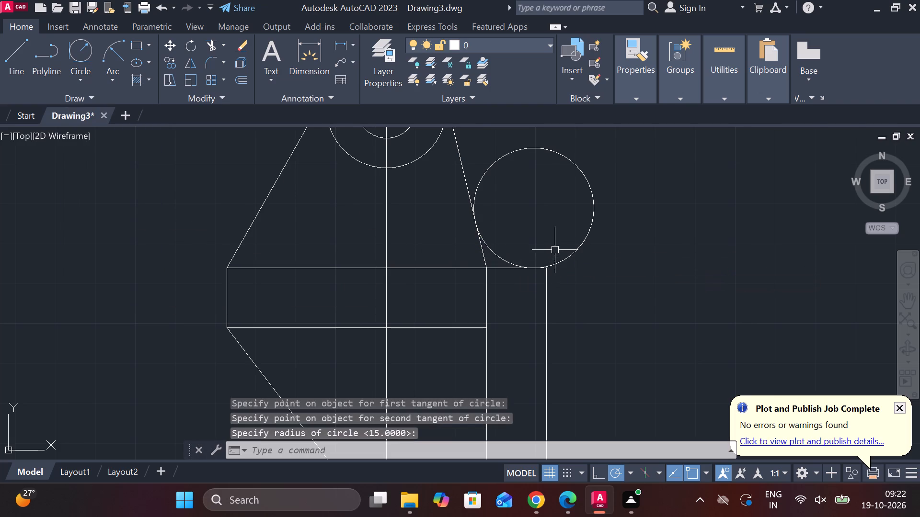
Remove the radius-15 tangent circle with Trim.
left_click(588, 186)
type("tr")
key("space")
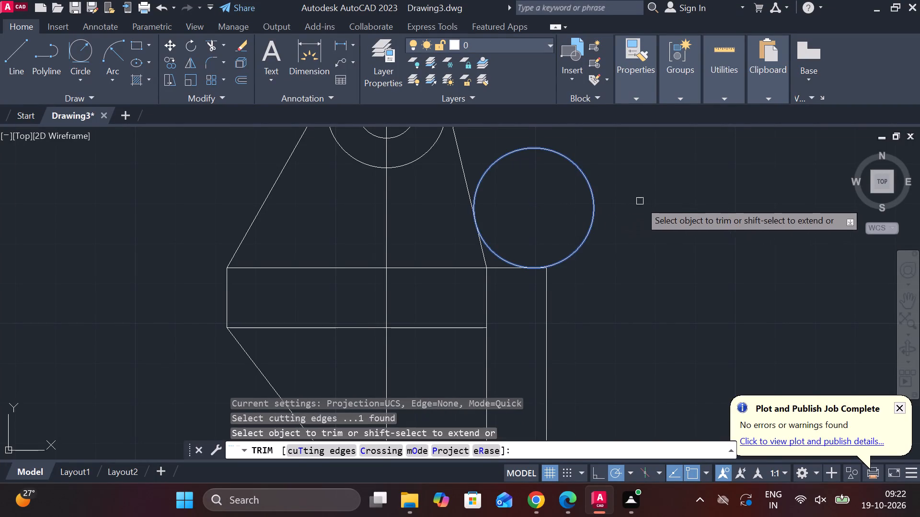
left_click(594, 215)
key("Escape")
Fillet the corner between the right slanted line and the profile's top edge with radius 5.
key("f")
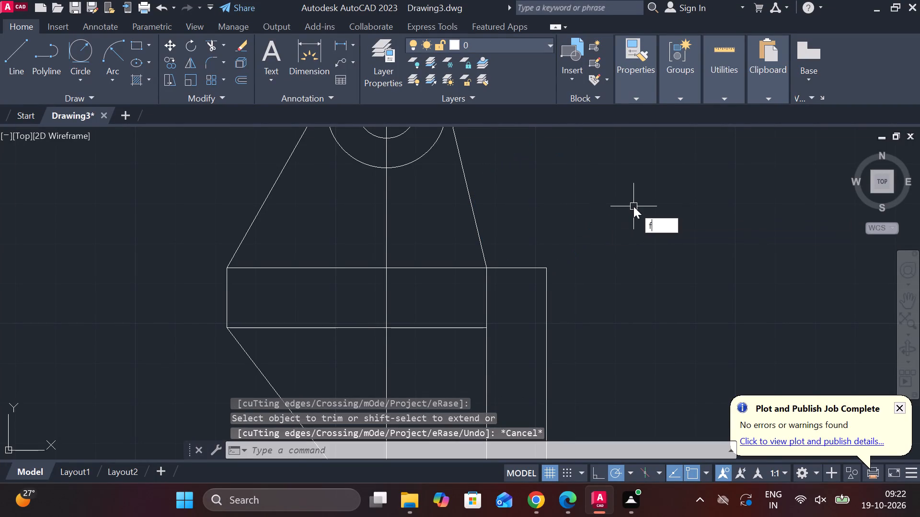
key("space")
type("r")
key("space")
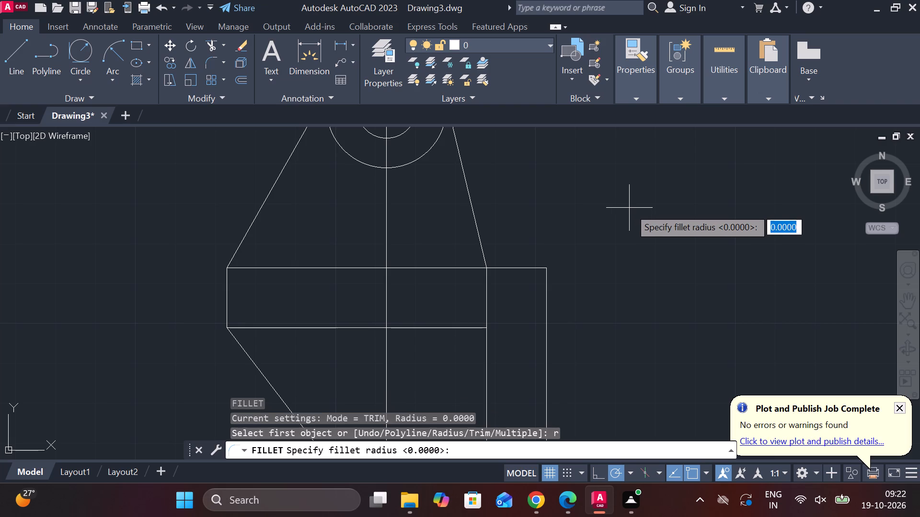
type("5")
key("space")
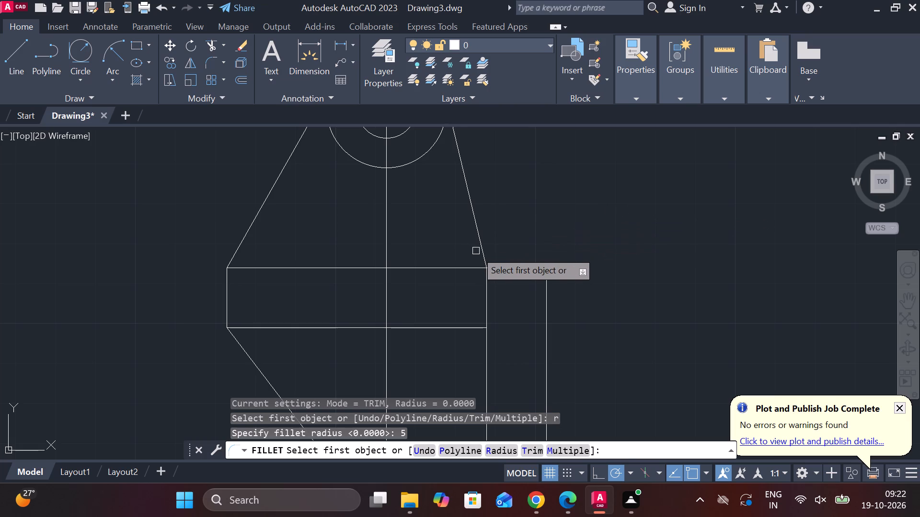
left_click(483, 251)
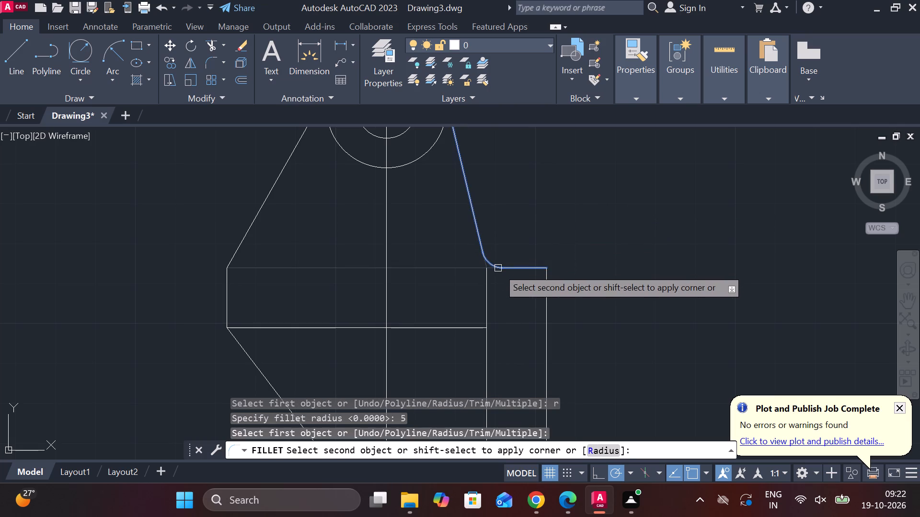
left_click(498, 268)
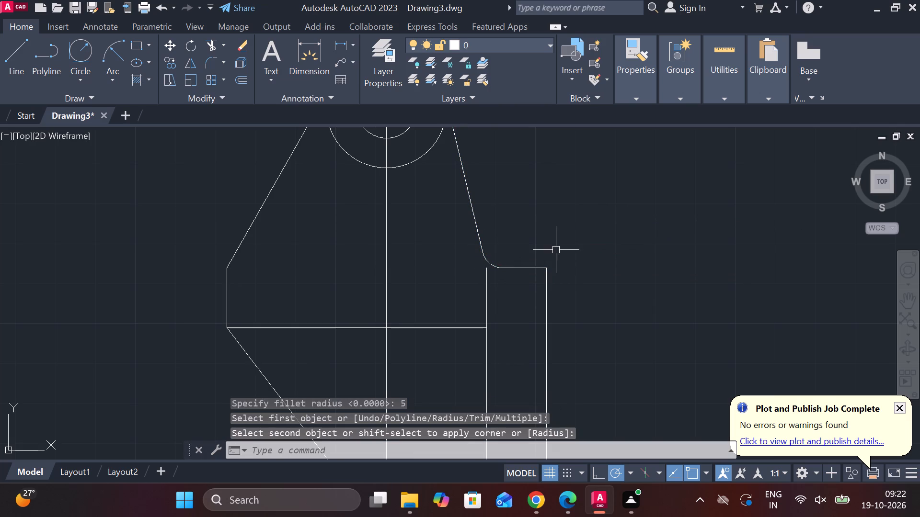
key("Escape")
Extend the shortened top edge leftward across the profile to its top-left corner.
type("ex")
key("space")
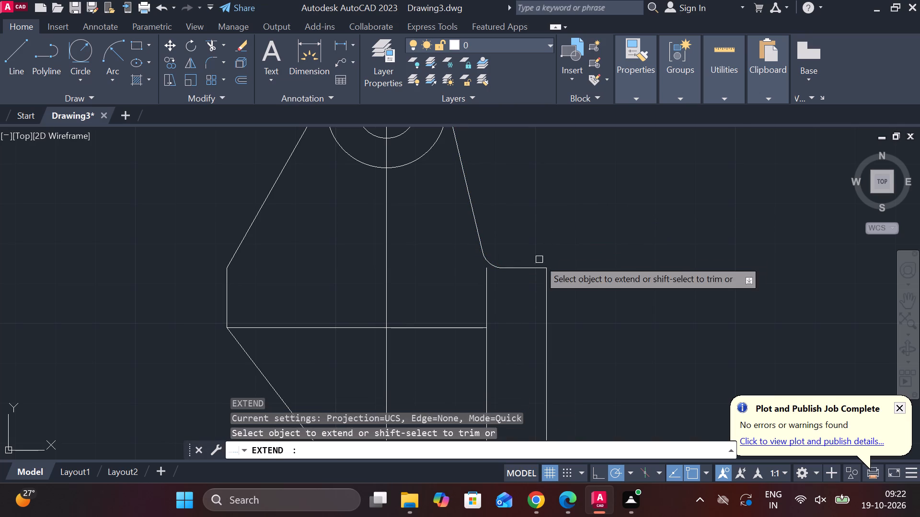
left_click(518, 270)
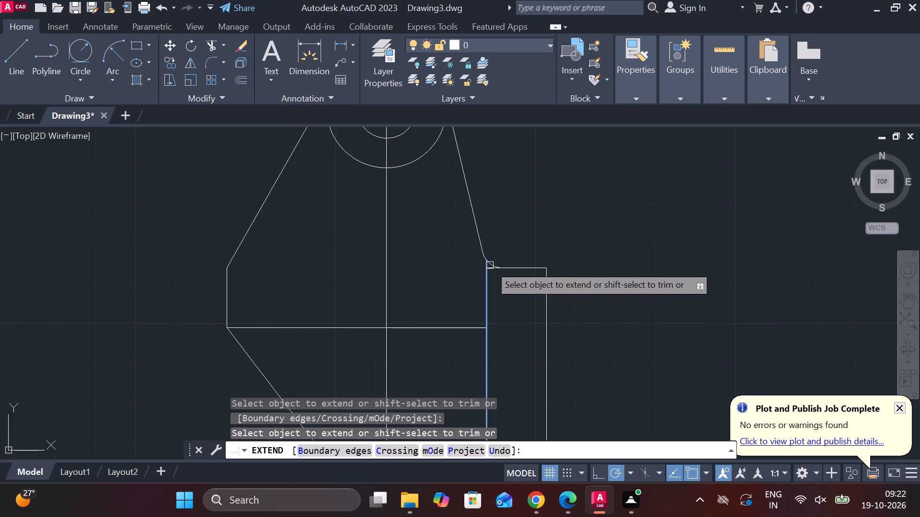
scroll(490, 265, "up", 2)
left_click(490, 272)
left_click(432, 272)
left_click(419, 272)
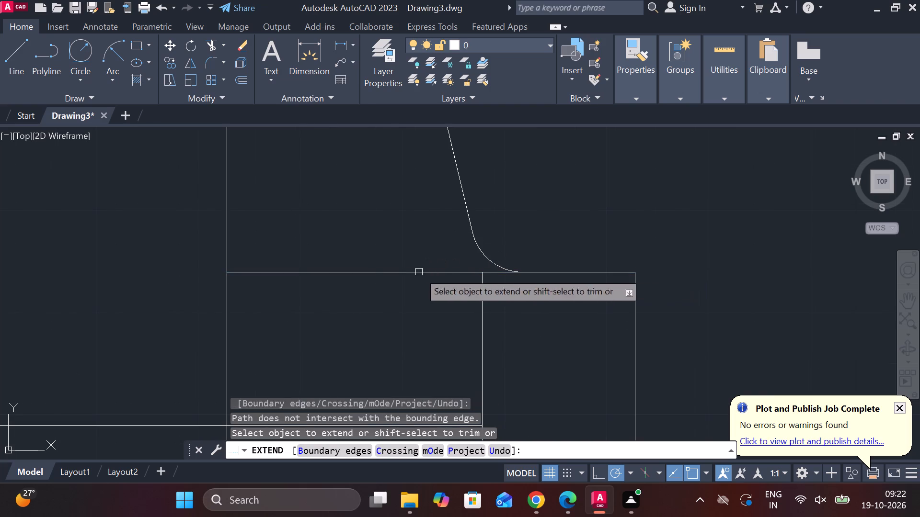
left_click(368, 273)
scroll(346, 267, "down", 1)
left_click(277, 271)
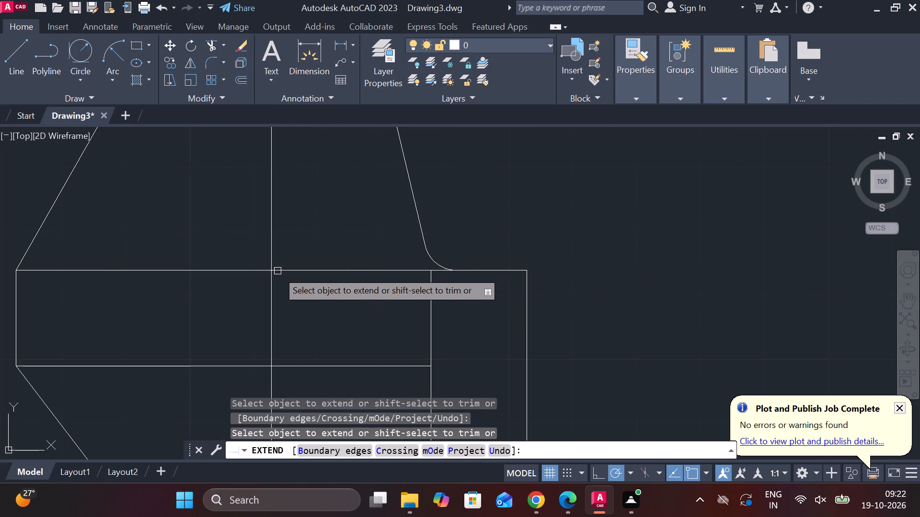
scroll(277, 271, "down", 3)
middle_click_drag(284, 271, 327, 270)
scroll(253, 260, "up", 2)
middle_click_drag(278, 268, 324, 289)
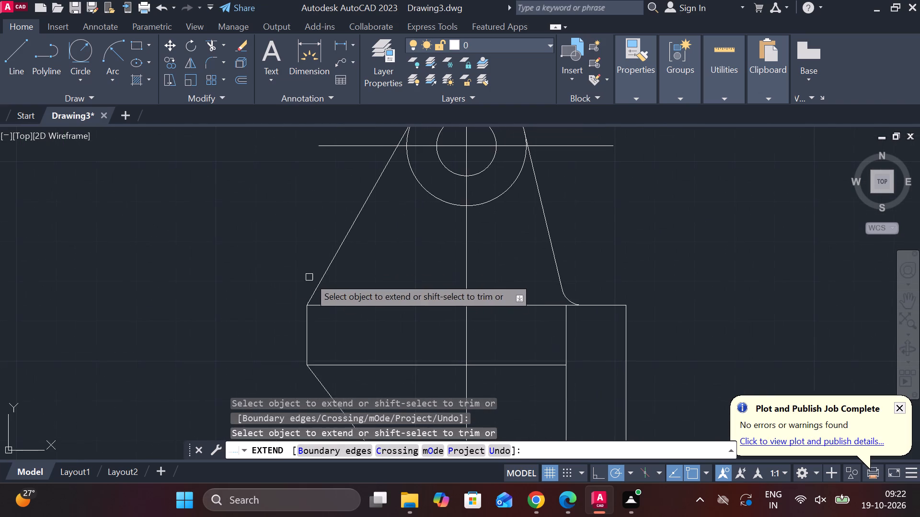
scroll(305, 279, "up", 1)
key("Escape")
Set the fillet radius to 3.
type("f r")
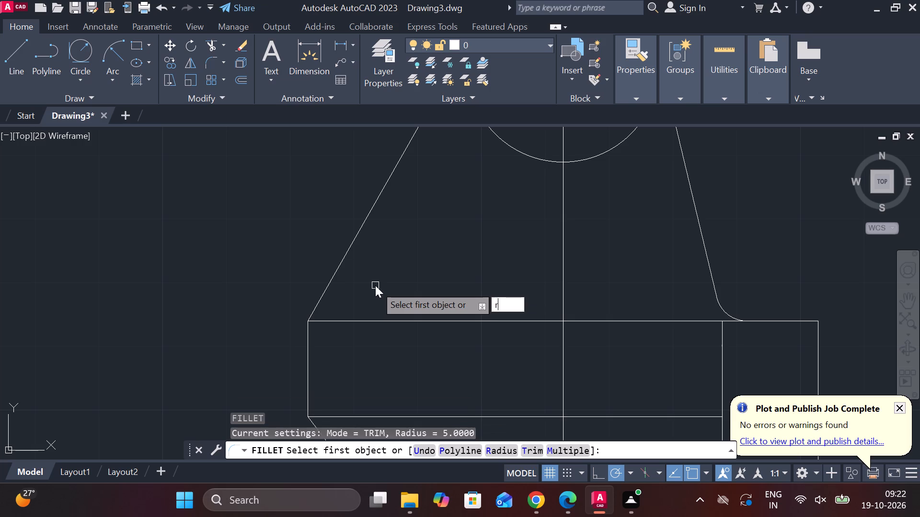
key("space")
type("3")
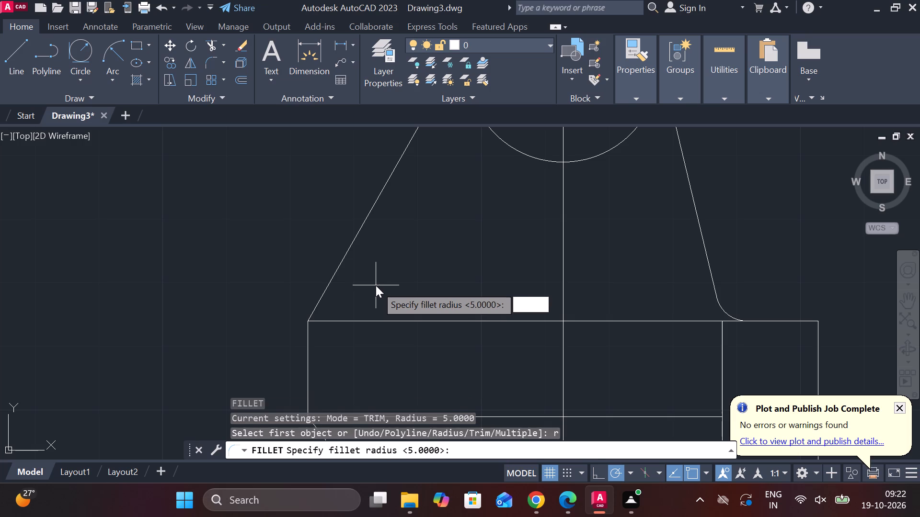
key("space")
left_click(323, 293)
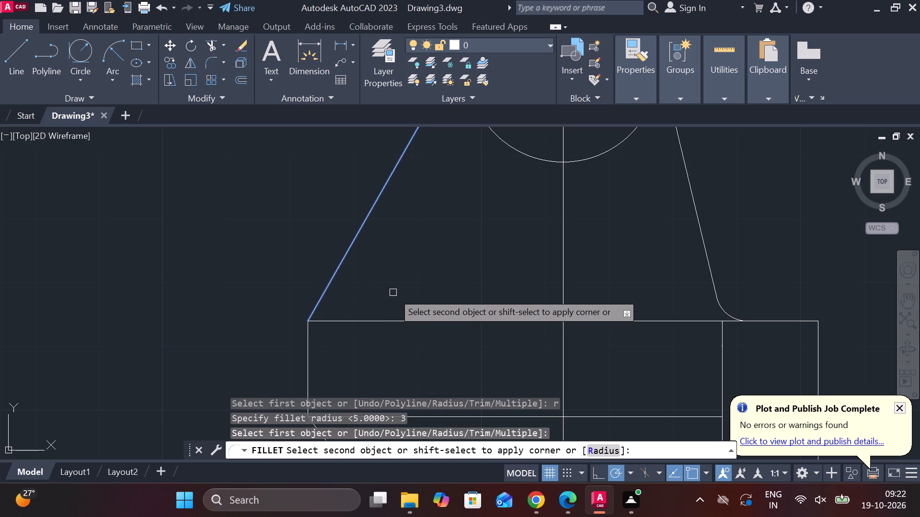
key("Escape")
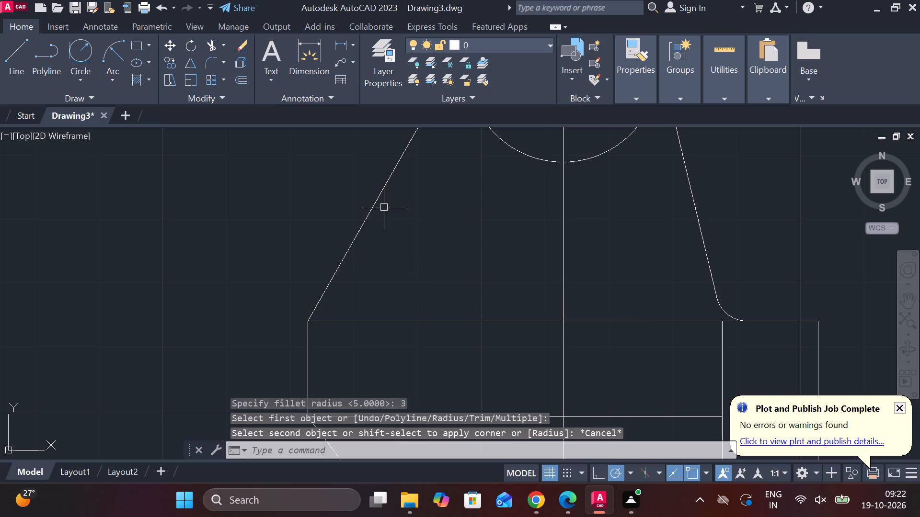
Erase the left slanted line between the 30-diameter circle and the profile's top-left corner.
left_click(379, 202)
type("e")
key("space")
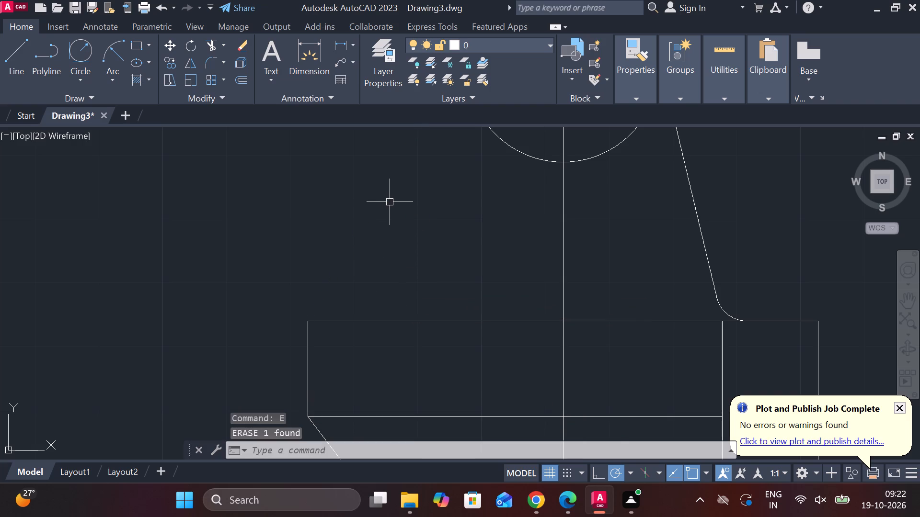
Draw a line tangent to the 30-diameter circle's left side, ending on the top edge about 2 right of the top-left corner.
middle_click_drag(424, 214, 424, 225)
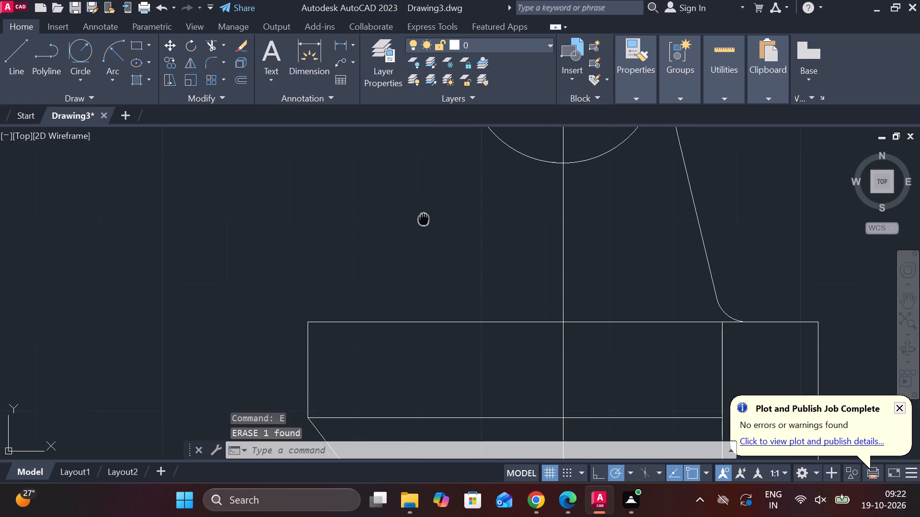
middle_click_drag(424, 225, 425, 250)
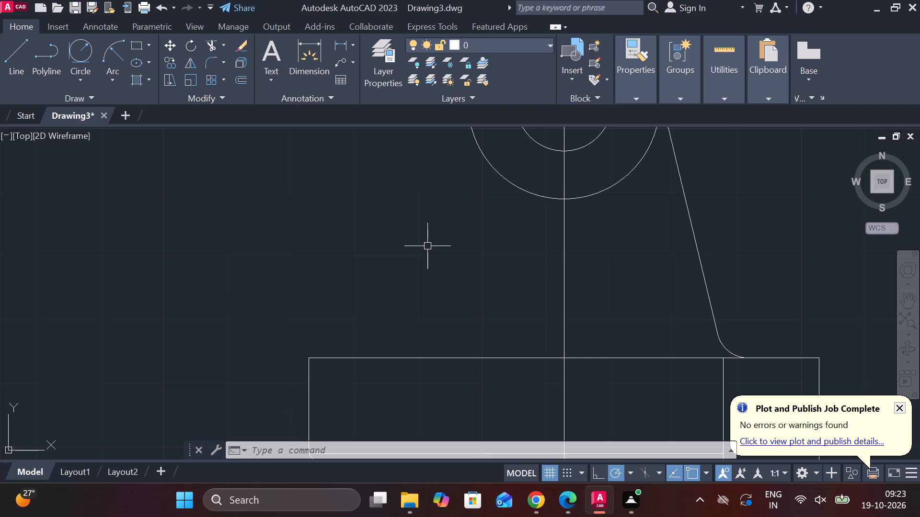
middle_click_drag(431, 246, 433, 291)
key("l")
key("Return")
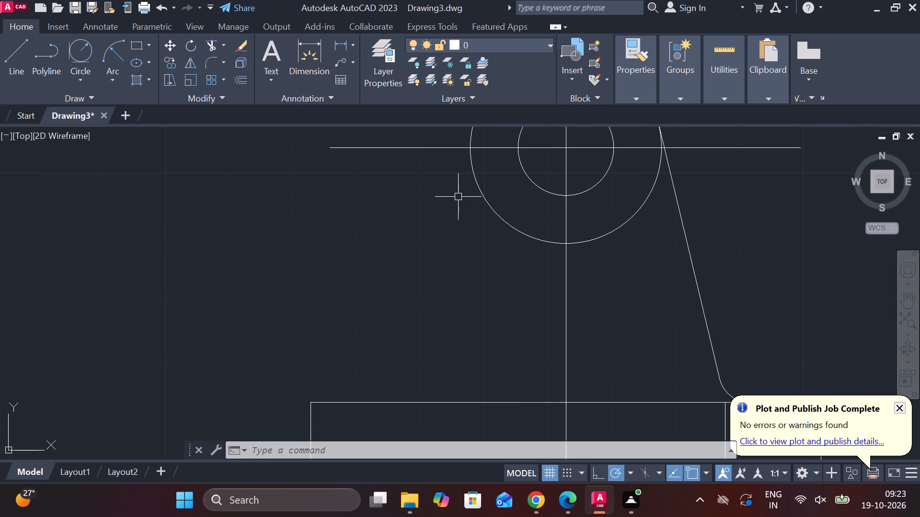
type("tan")
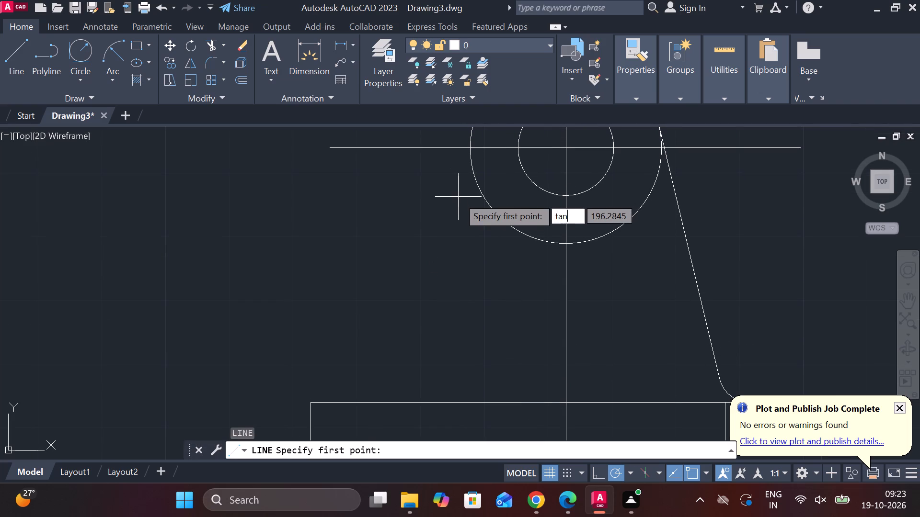
key("Return")
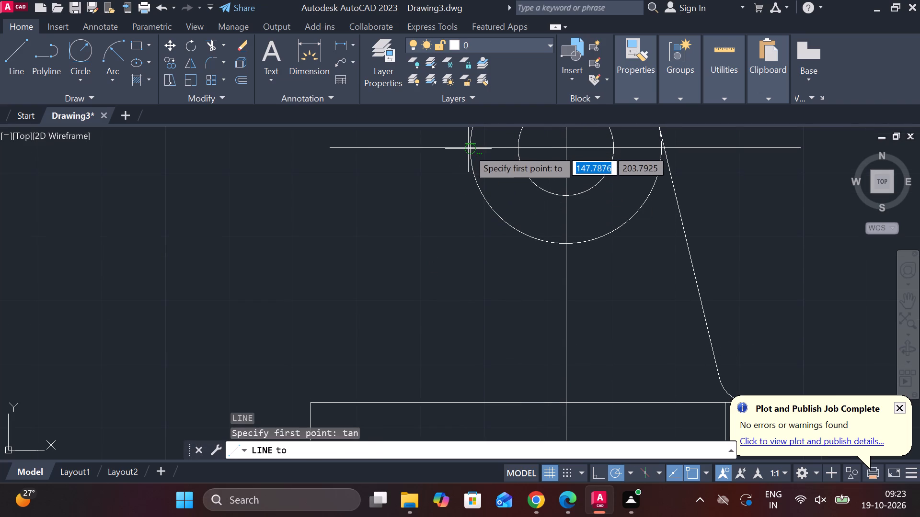
left_click(468, 149)
middle_click_drag(433, 249, 449, 220)
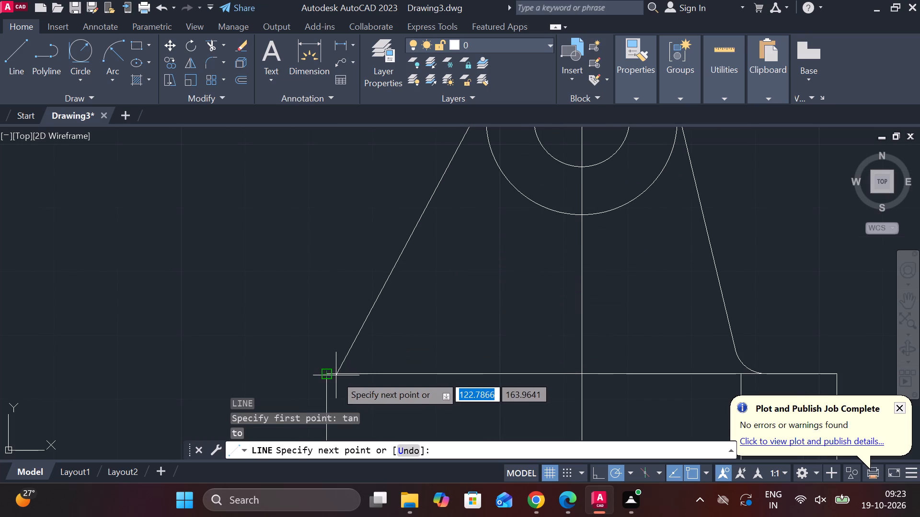
scroll(341, 366, "up", 1)
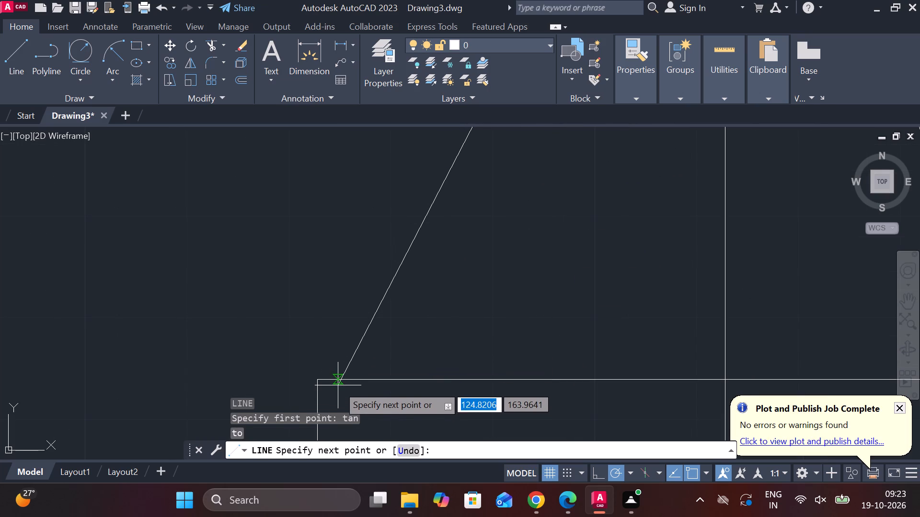
left_click(338, 379)
key("Escape")
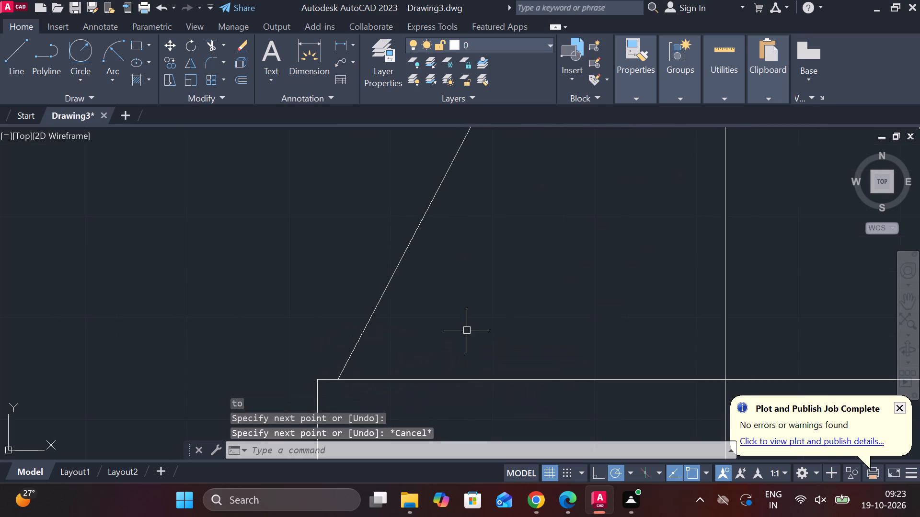
Fillet the left tangent line with the short stretch of top edge beside the top-left corner, using radius 3.
type("f r")
key("space")
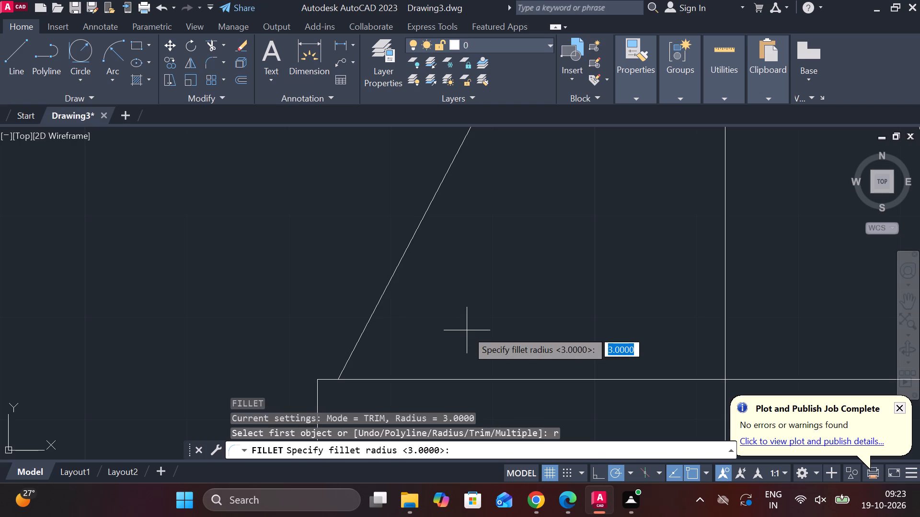
key("space")
left_click(329, 378)
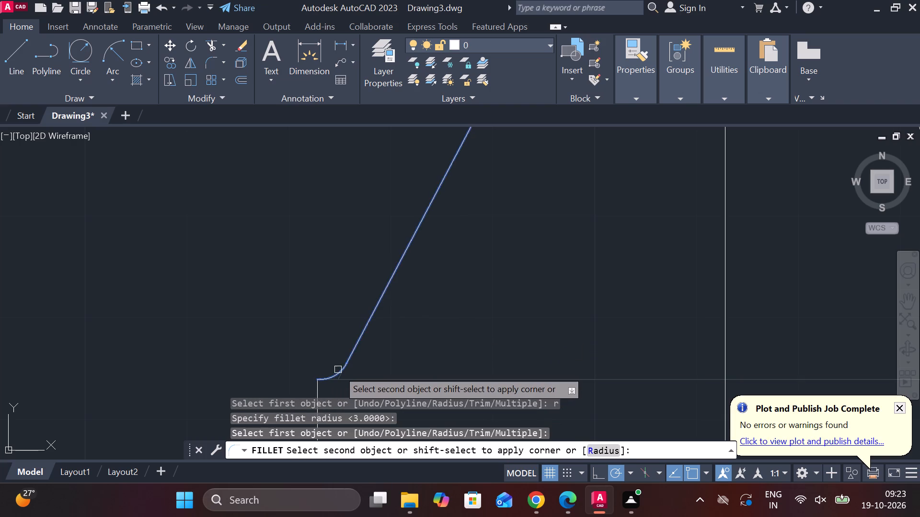
left_click(338, 370)
scroll(388, 353, "down", 2)
key("Escape")
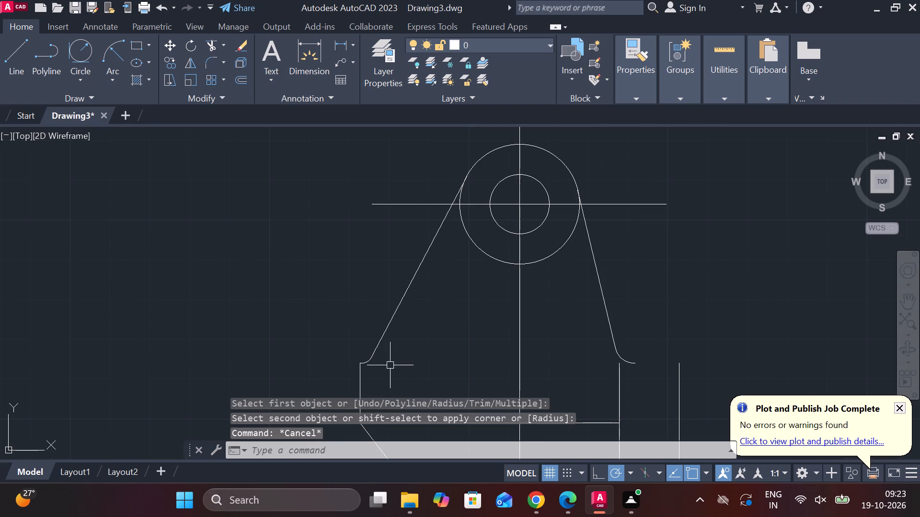
Draw a horizontal line for the bracket's top edge, from the vertical leg's top-right corner to the profile's top-left corner.
scroll(381, 366, "up", 2)
key("l")
key("Return")
scroll(465, 364, "down", 1)
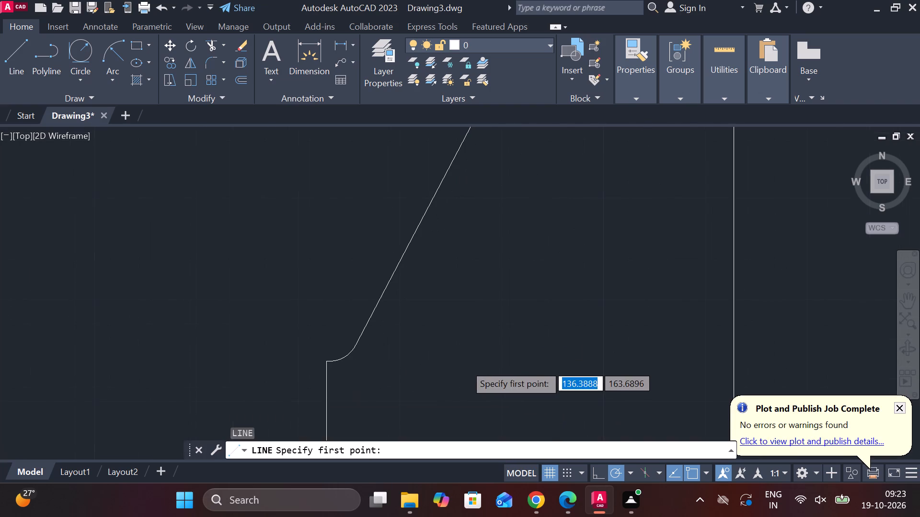
middle_click_drag(439, 347, 419, 335)
middle_click_drag(685, 346, 611, 316)
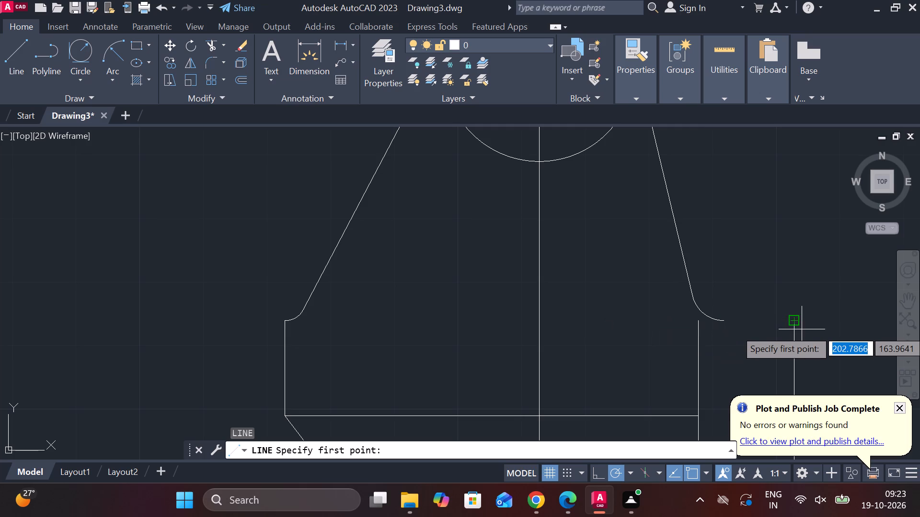
left_click(793, 325)
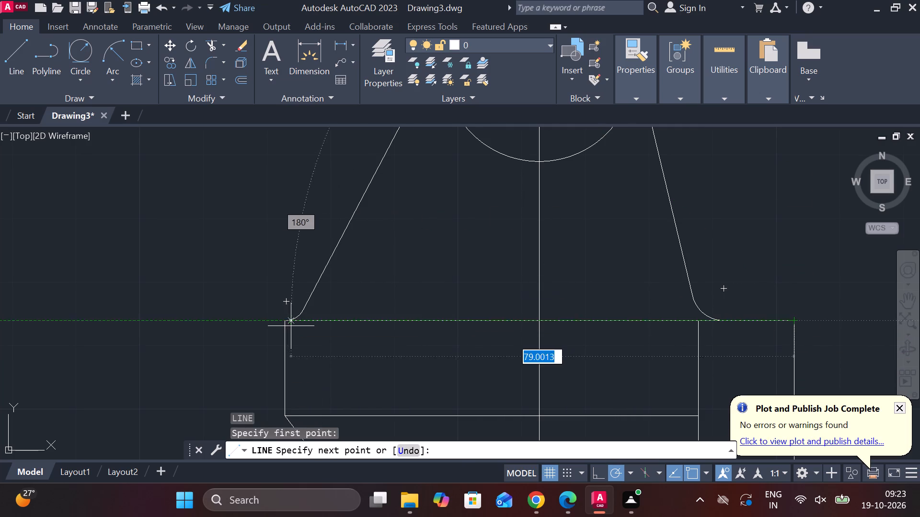
left_click(287, 326)
key("Escape")
scroll(593, 310, "down", 3)
middle_click_drag(626, 305, 509, 266)
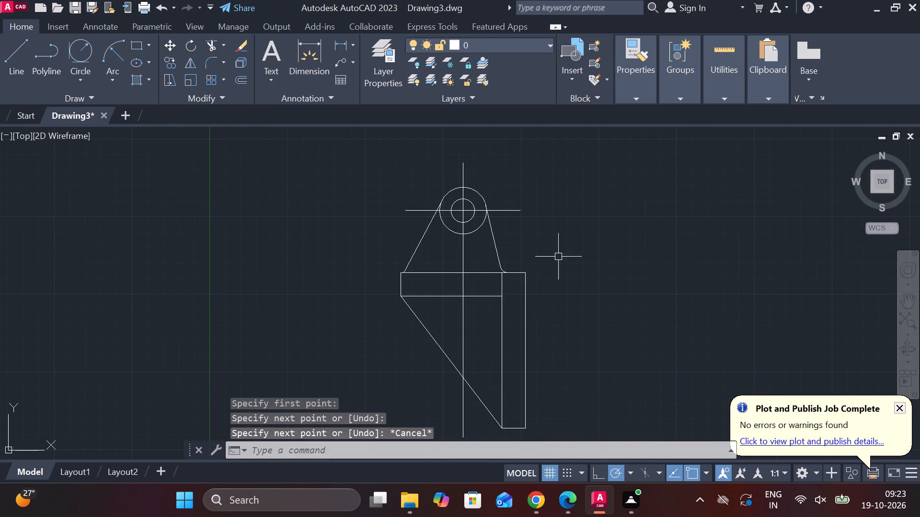
key("Escape")
Load the CENTER linetype into the drawing from acadiso.lin.
left_click(629, 103)
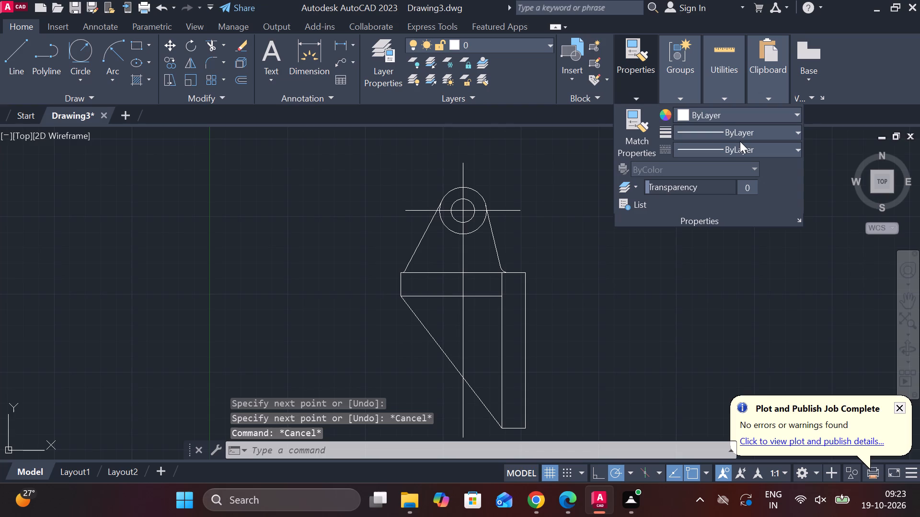
left_click(740, 141)
left_click(740, 146)
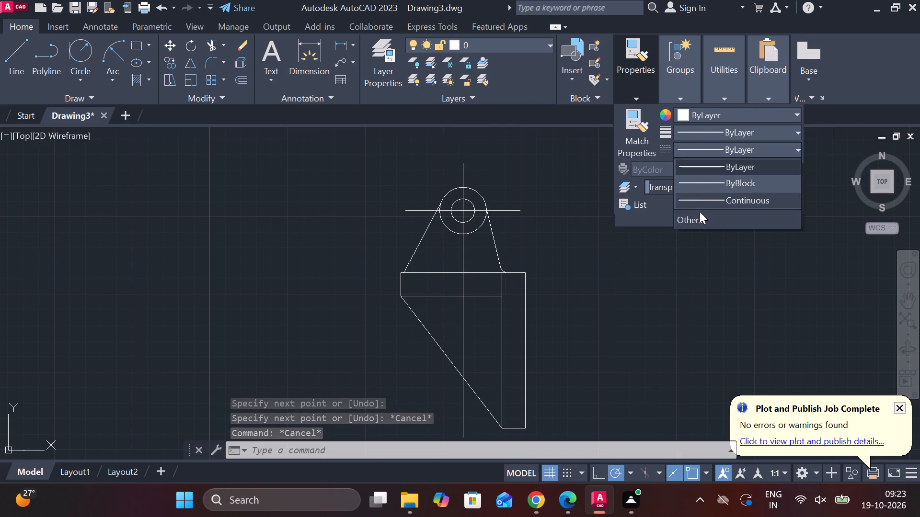
left_click(700, 213)
left_click(553, 122)
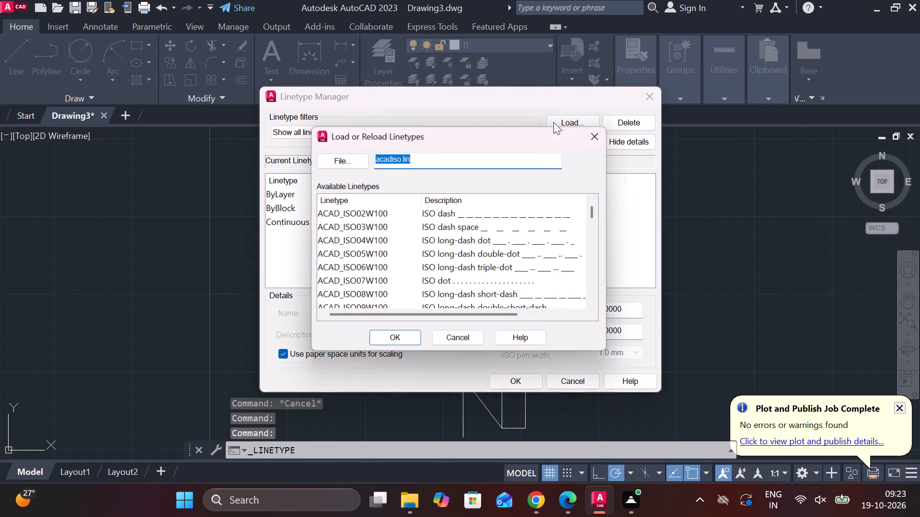
scroll(350, 246, "down", 1)
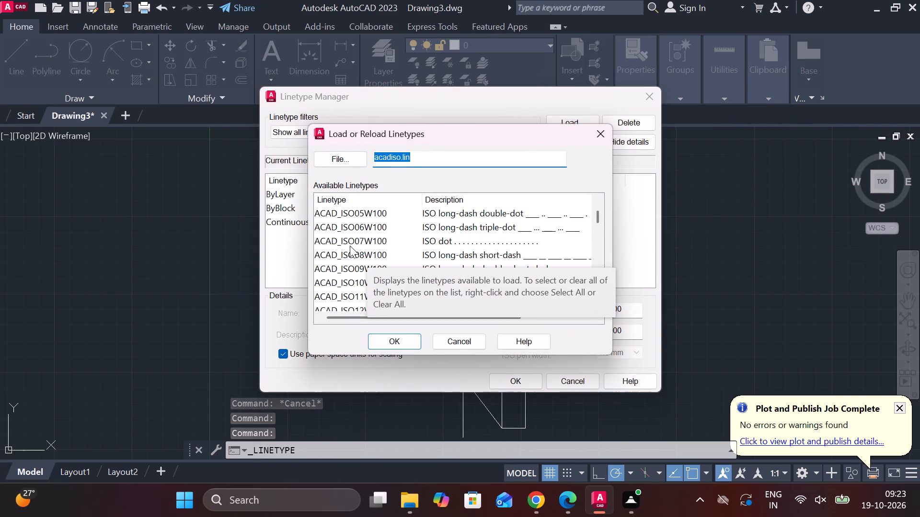
scroll(350, 246, "down", 1)
scroll(391, 250, "down", 2)
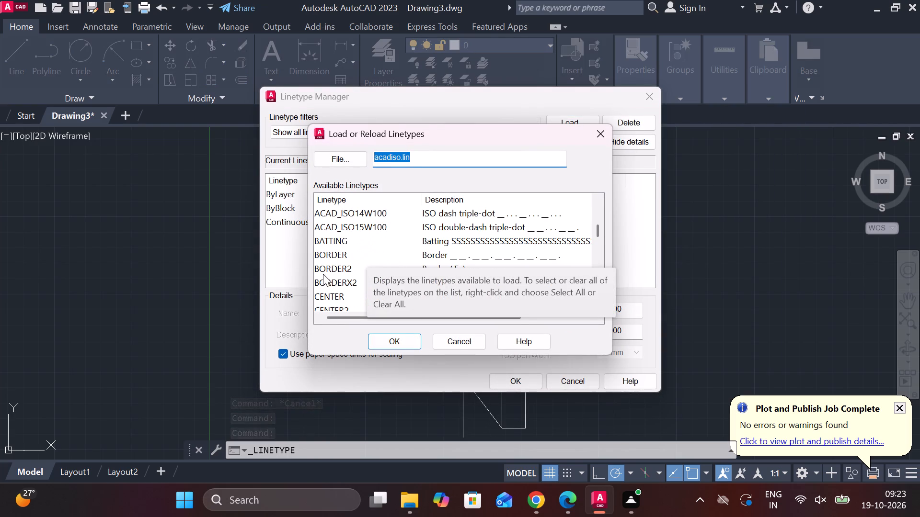
scroll(323, 260, "down", 1)
left_click(331, 250)
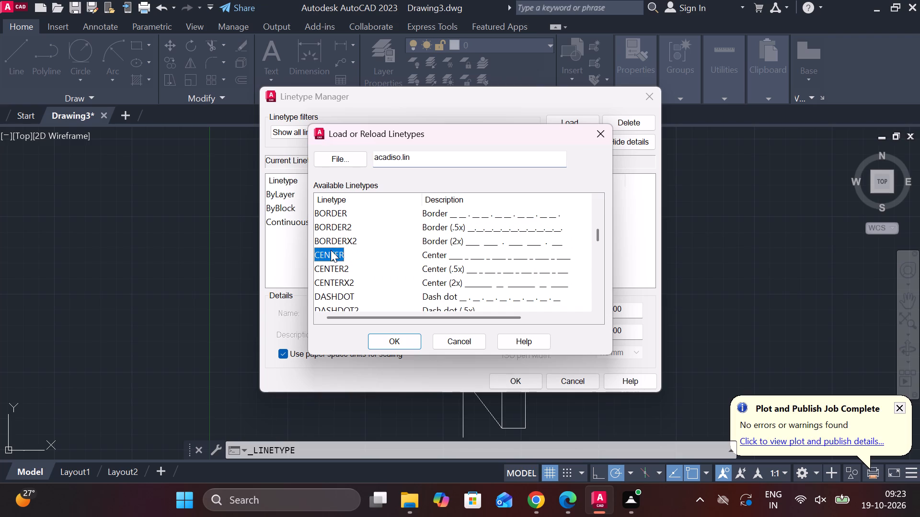
left_click(382, 341)
Load the DASHED linetype into the drawing from acadiso.lin.
left_click(586, 125)
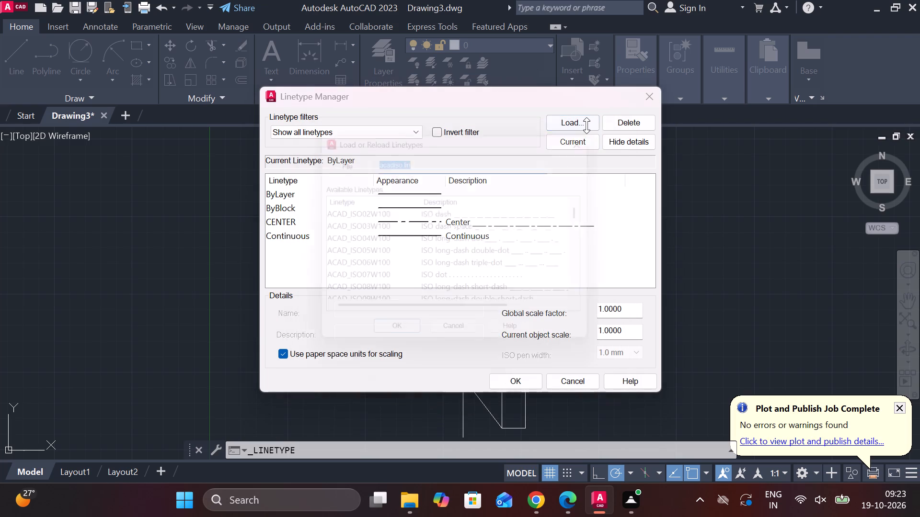
scroll(381, 251, "down", 6)
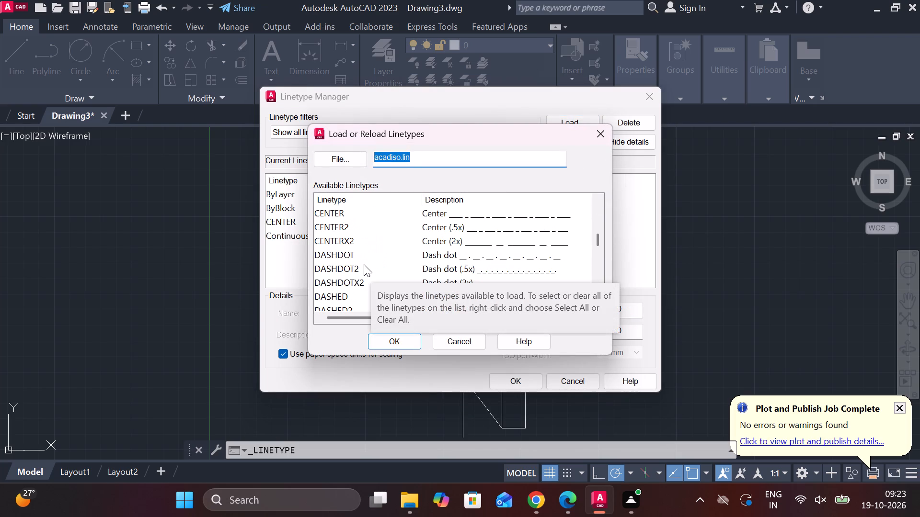
left_click(330, 293)
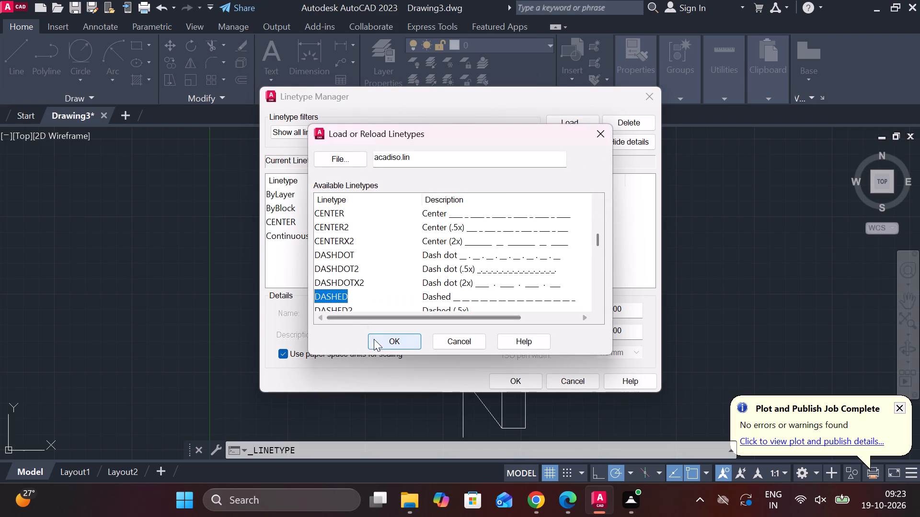
left_click(384, 346)
Set both the linetype global scale factor and the current object scale to .5.
left_click_drag(621, 315, 581, 315)
key("period")
key("5")
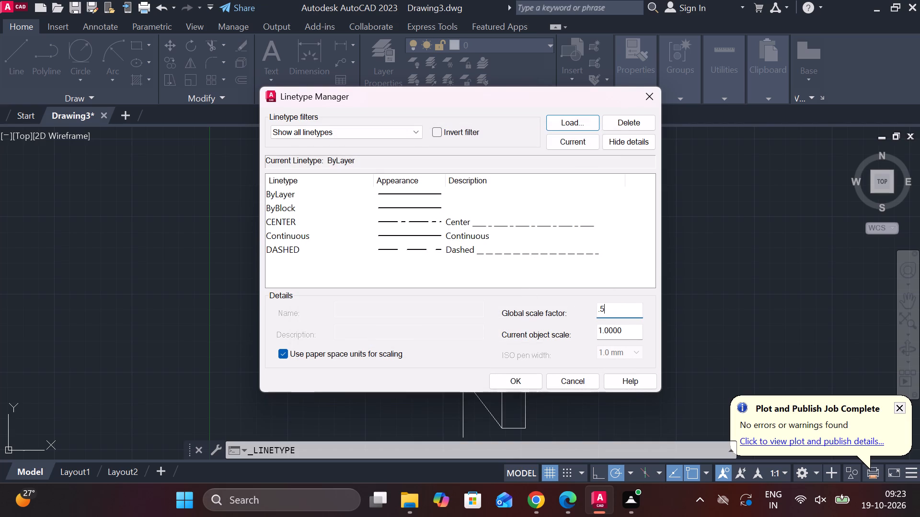
left_click_drag(631, 336, 590, 337)
key("period")
key("5")
left_click(529, 380)
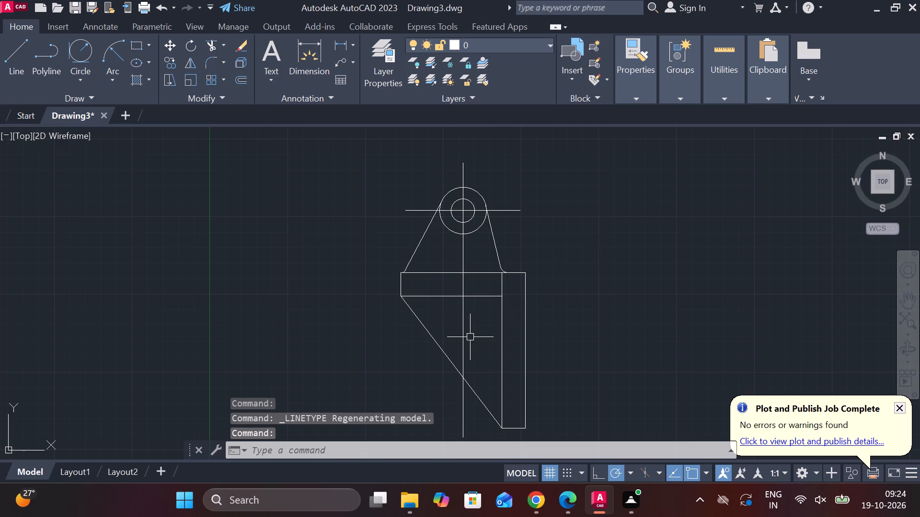
Assign the CENTER linetype to the vertical and horizontal lines crossing at the boss circles' centre.
left_click(463, 324)
left_click(507, 211)
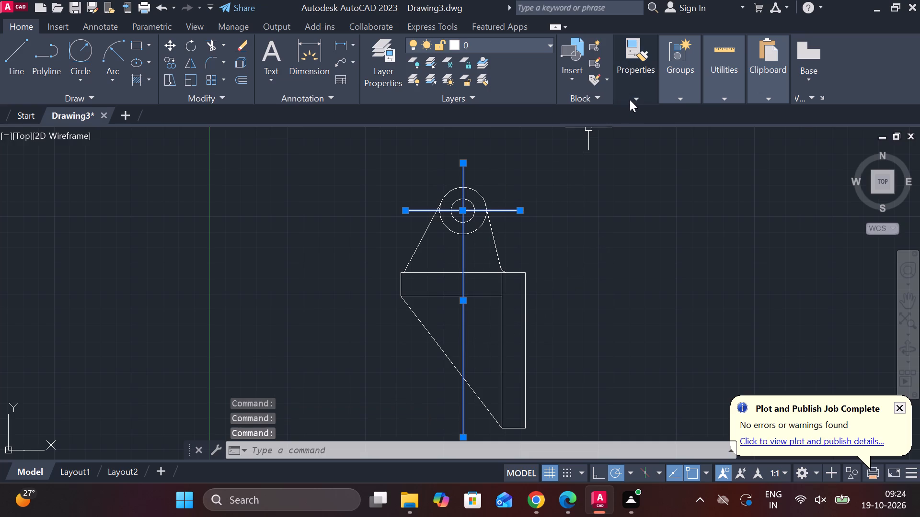
left_click(630, 99)
left_click(741, 143)
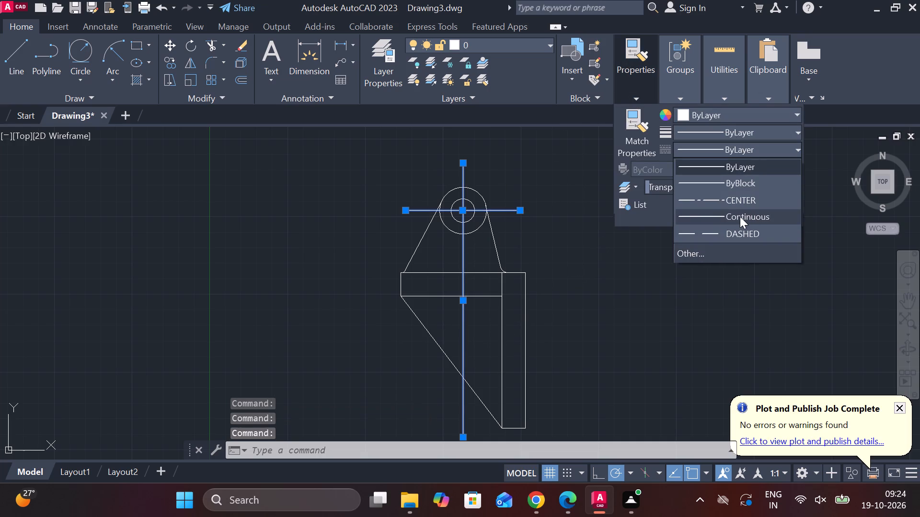
left_click(713, 206)
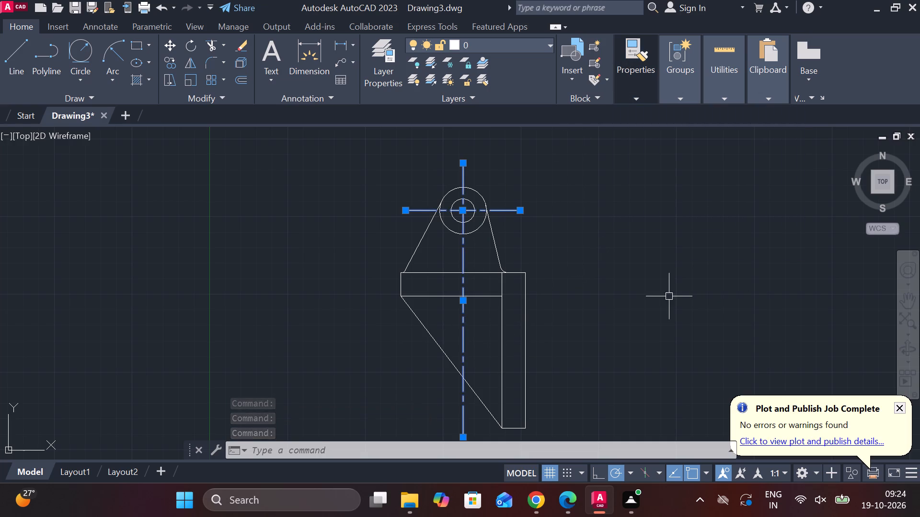
key("Escape")
Trim the short vertical segment separating the bracket's horizontal arm from its vertical leg.
middle_click_drag(574, 268, 535, 211)
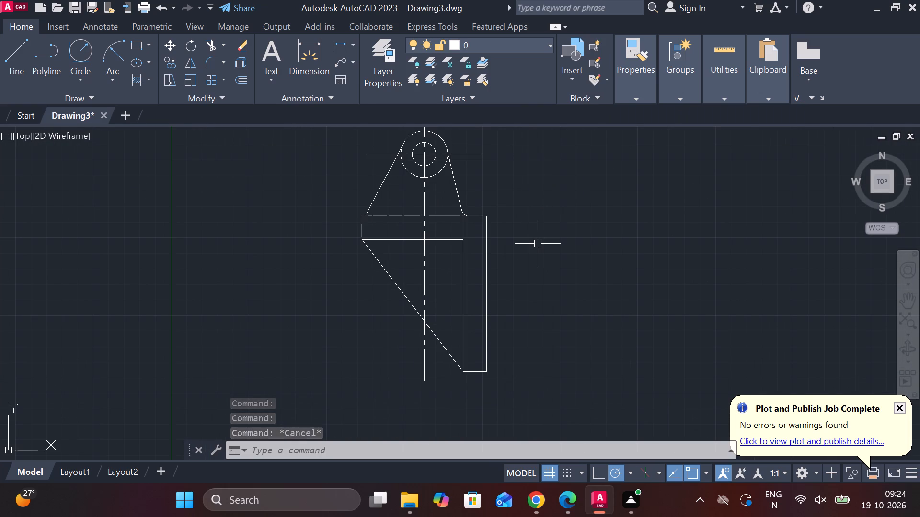
type("tr")
key("space")
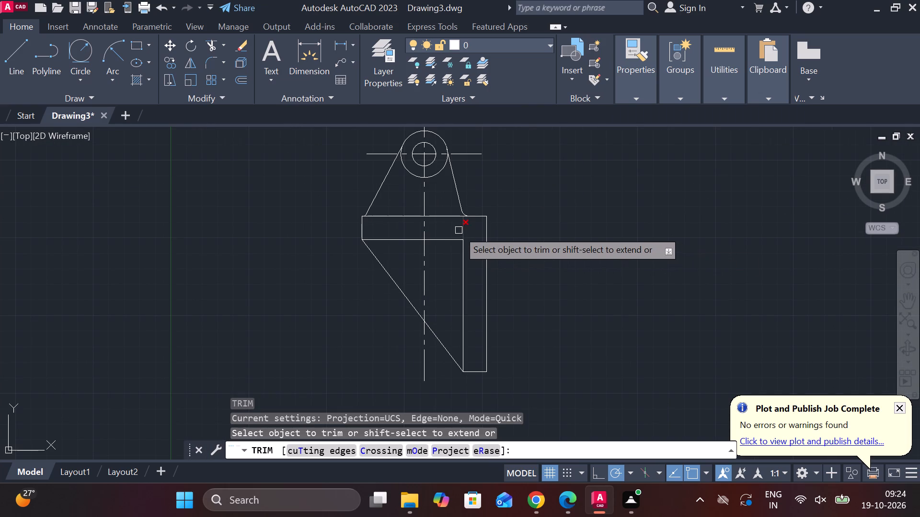
left_click(458, 229)
left_click(468, 229)
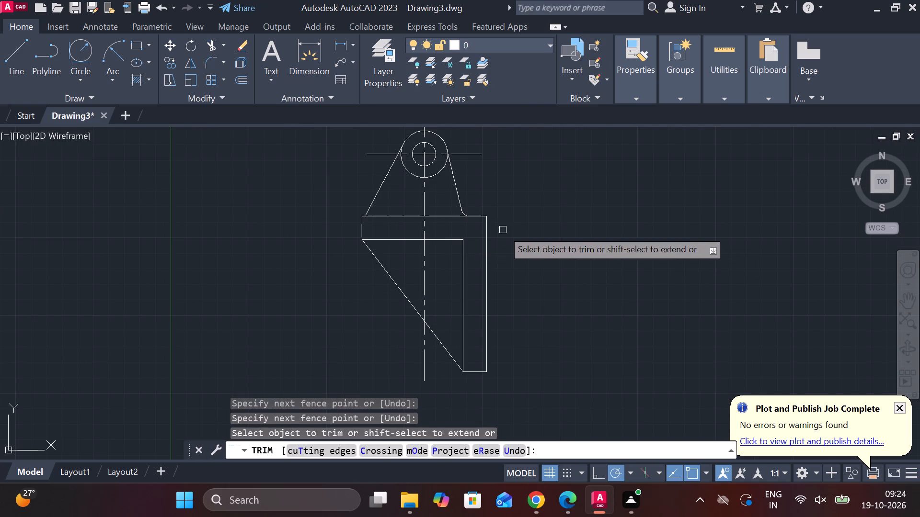
key("Escape")
Fillet the inner corner between the horizontal arm's lower edge and the vertical leg's inner edge with radius 5.
type("f r")
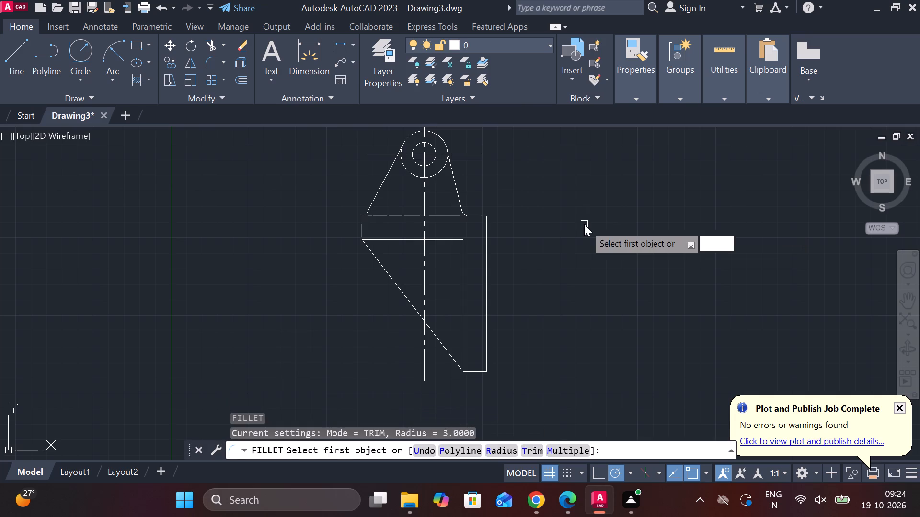
key("space")
type("5")
key("space")
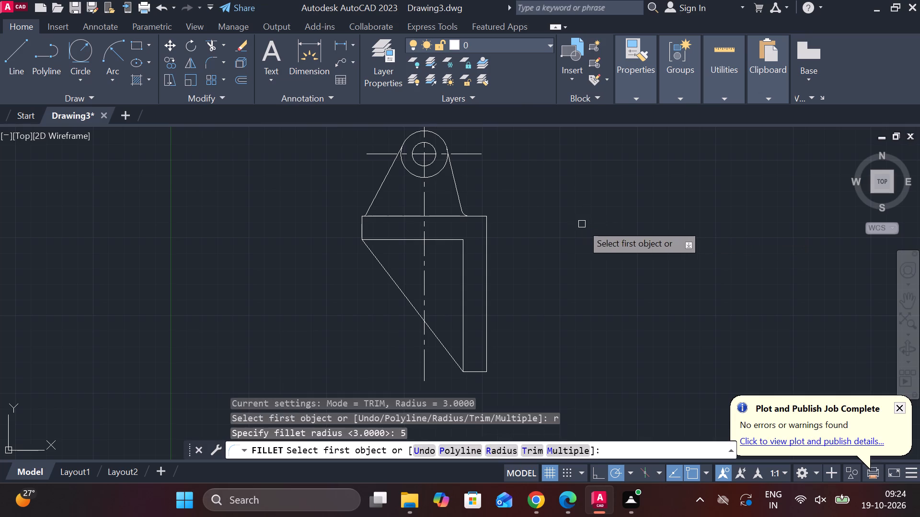
key("space")
key("f")
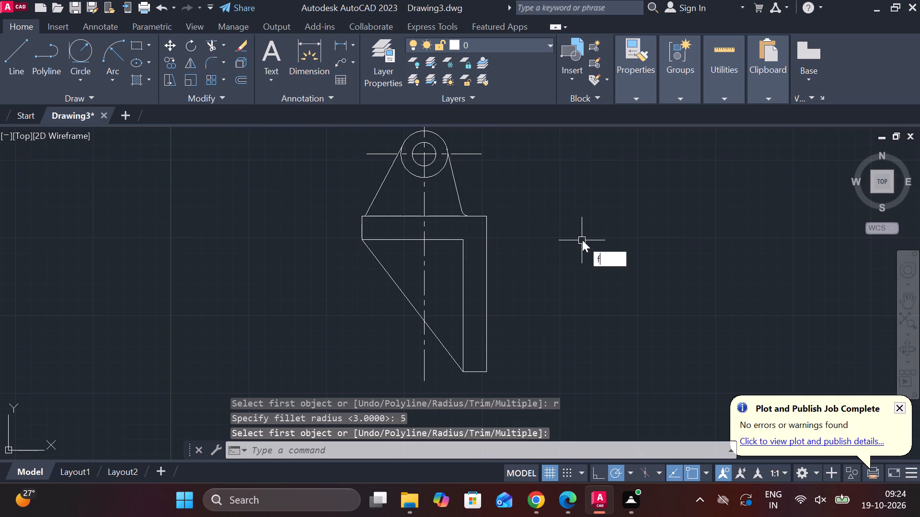
key("space")
type("r")
key("space")
key("space")
left_click(451, 243)
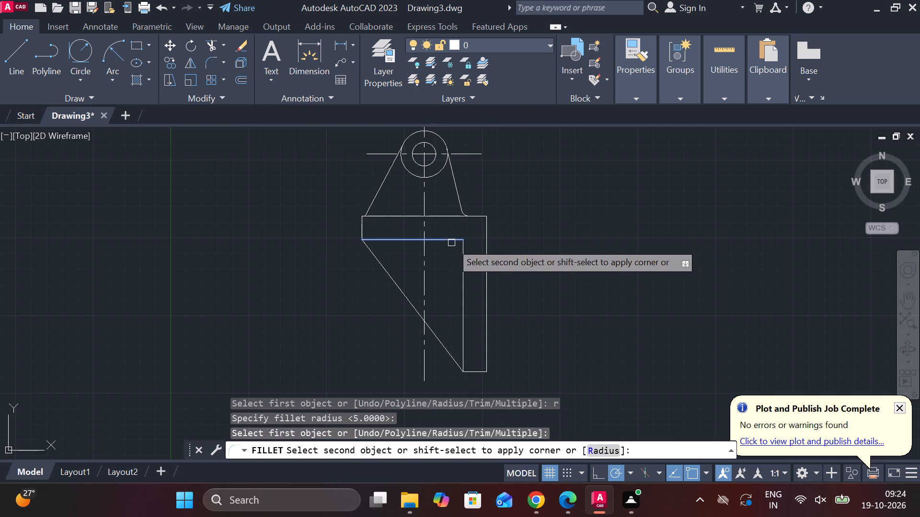
left_click(461, 251)
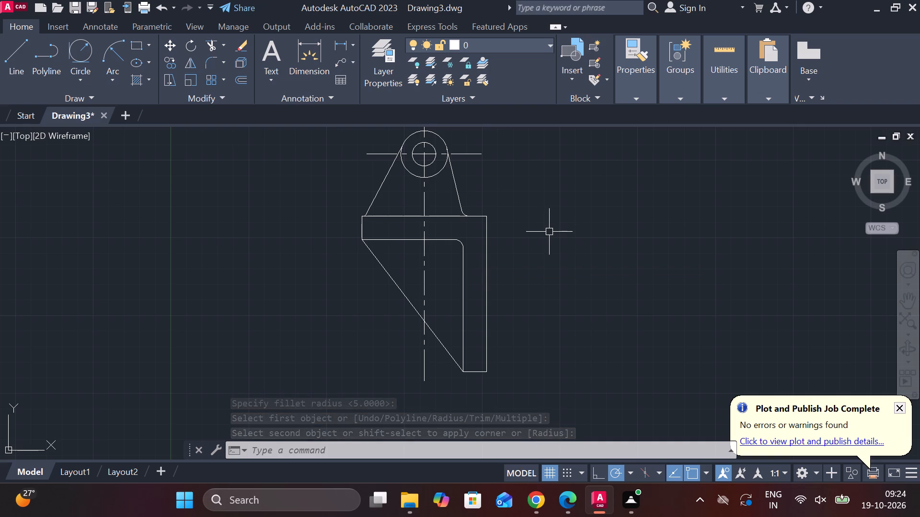
Lengthen the boss's horizontal centre line to the right, far beyond the bracket's right edge.
middle_click_drag(550, 236, 524, 237)
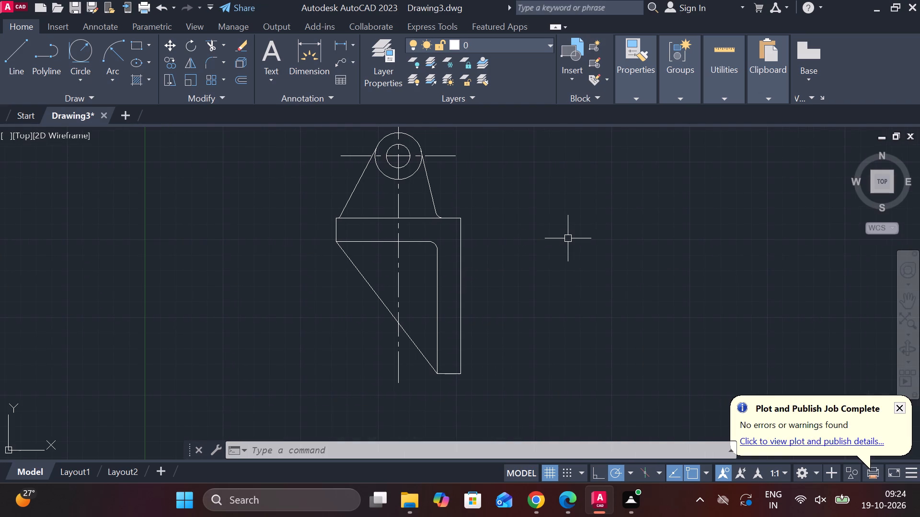
middle_click_drag(566, 237, 544, 237)
left_click(430, 156)
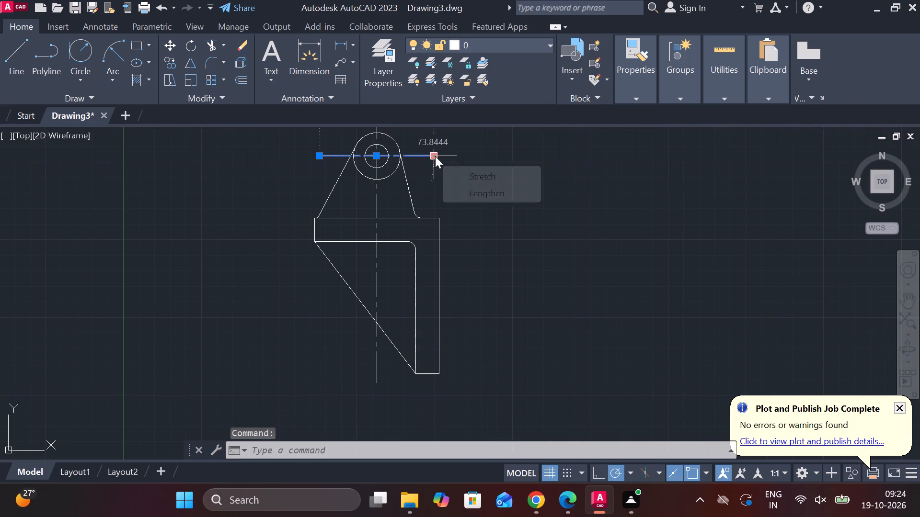
left_click(487, 189)
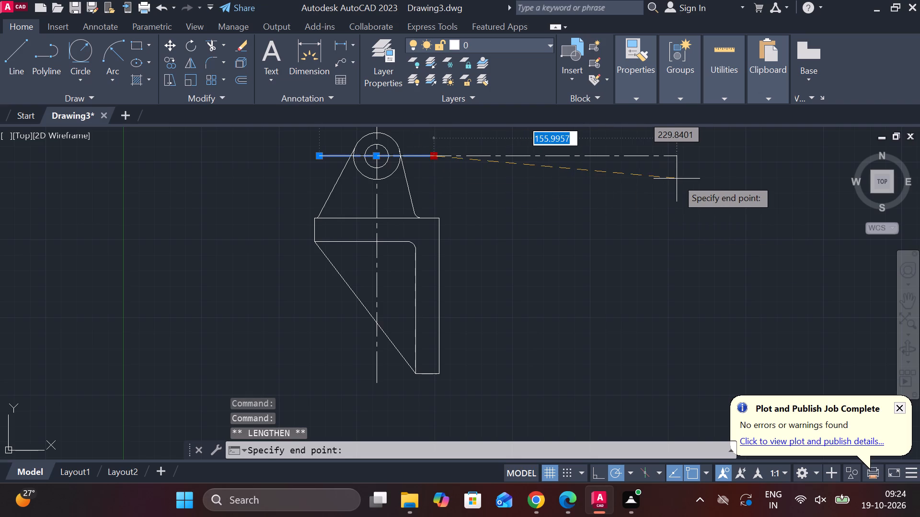
left_click(687, 179)
key("Escape")
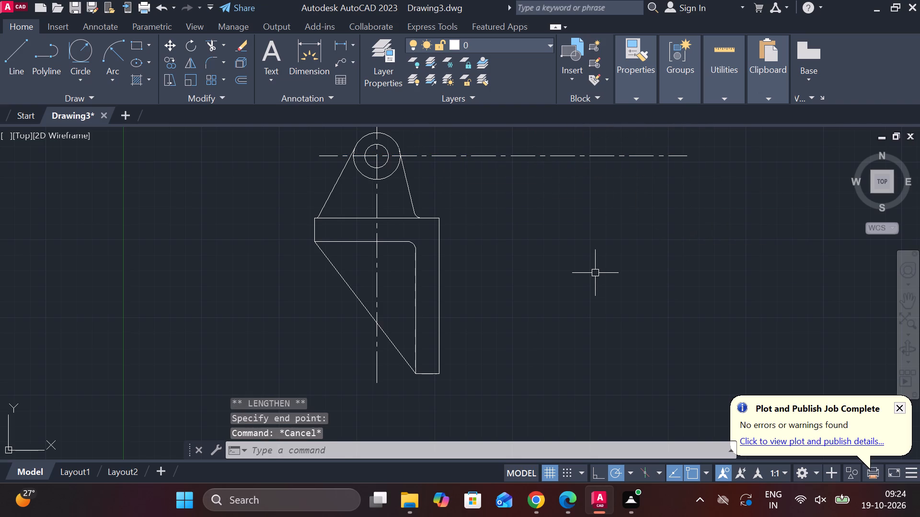
Draw a rectangle of lines 80 wide and 100 high to the bracket's right, level with the vertical leg's bottom edge.
middle_click_drag(592, 271, 492, 218)
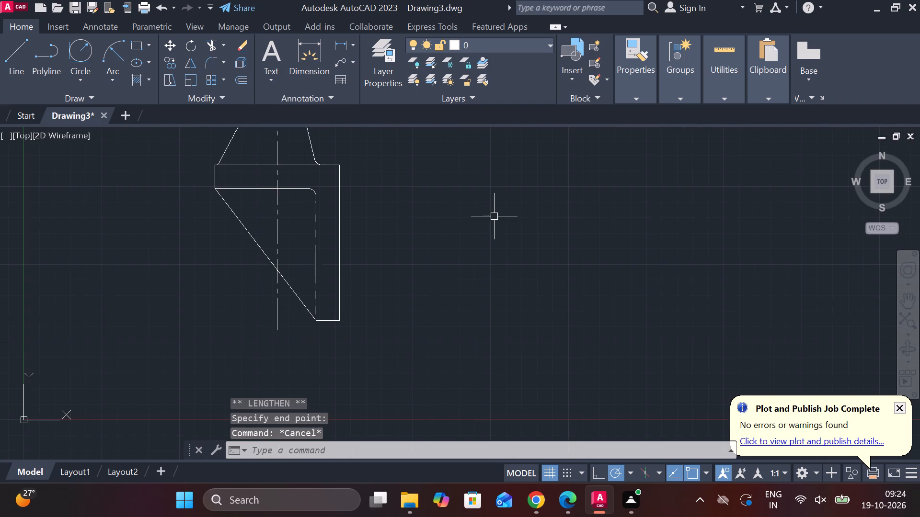
key("l")
key("Return")
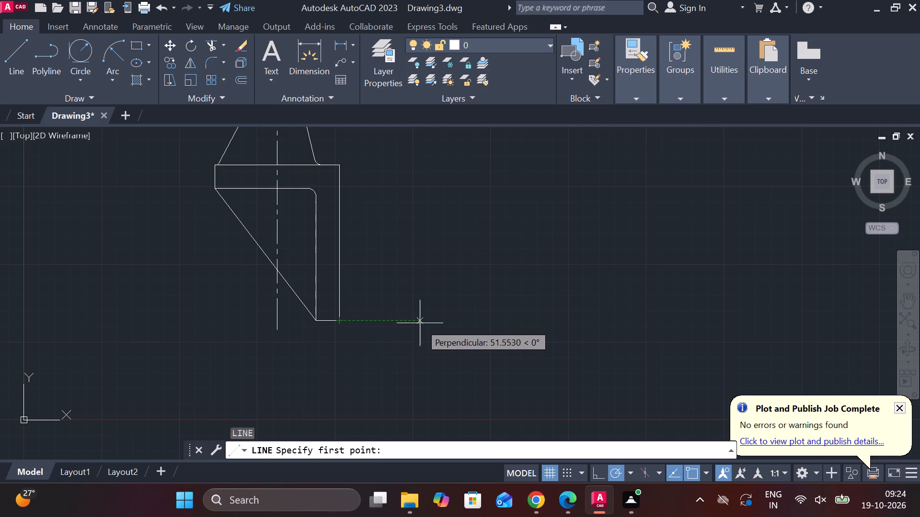
scroll(424, 317, "down", 1)
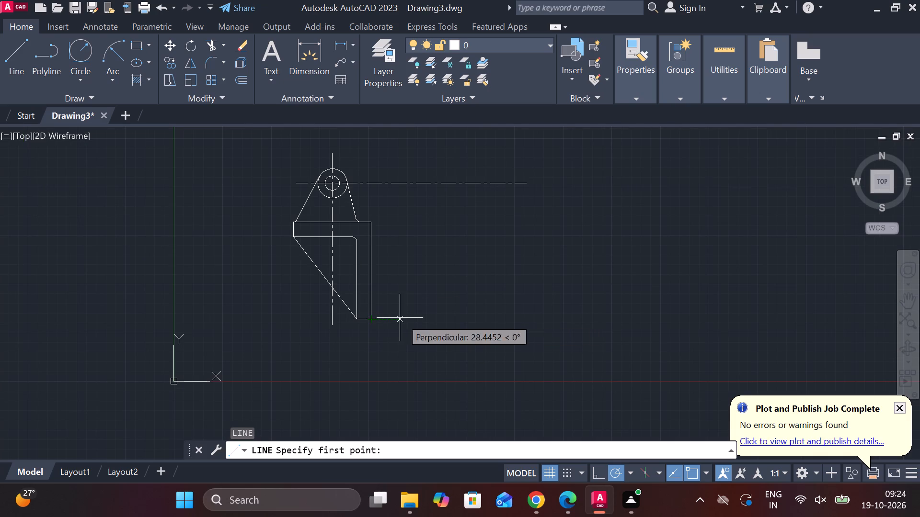
left_click(414, 318)
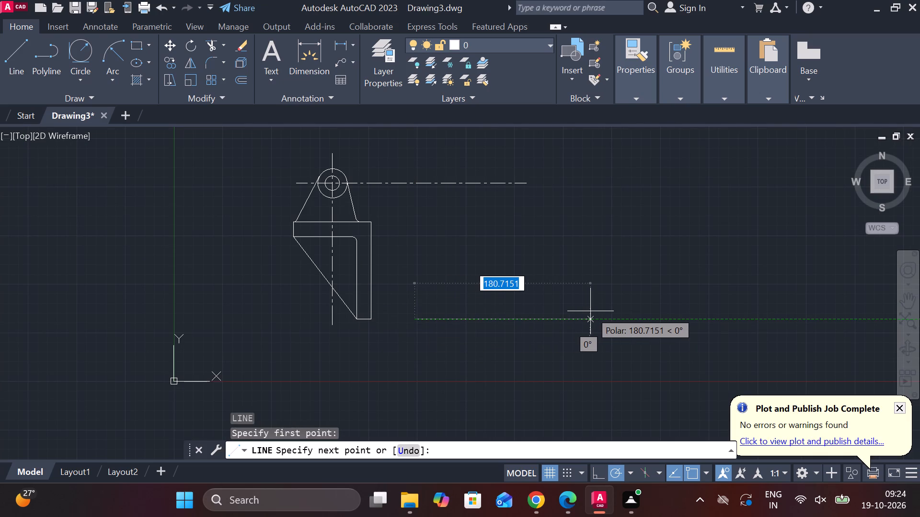
type("80")
key("Return")
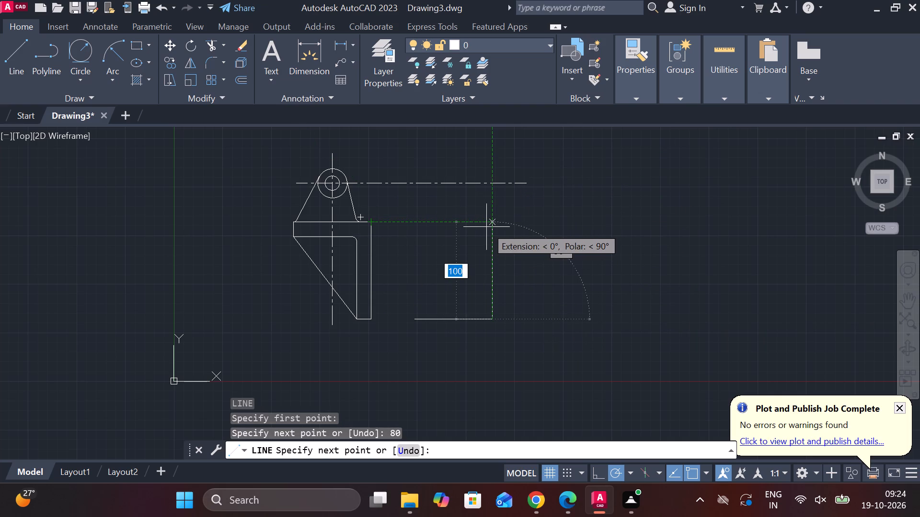
type("100")
key("Return")
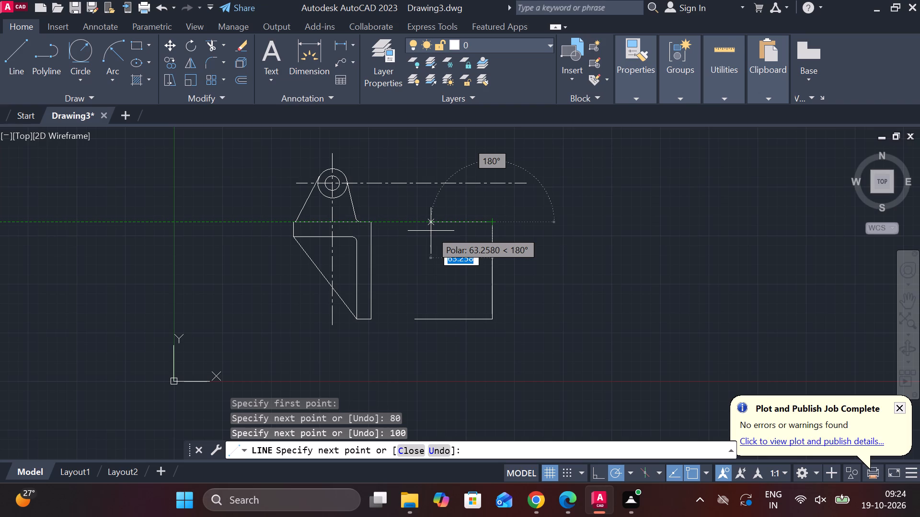
type("80")
key("Return")
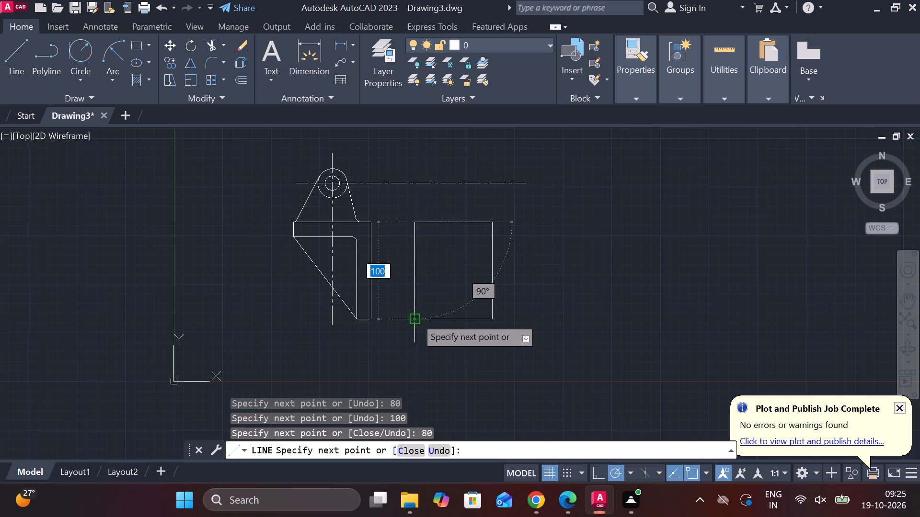
left_click(415, 317)
key("Escape")
Draw a vertical line from the midpoint of the rectangle's bottom edge up past the boss's extended horizontal centre line.
scroll(472, 246, "up", 1)
middle_click_drag(472, 246, 480, 247)
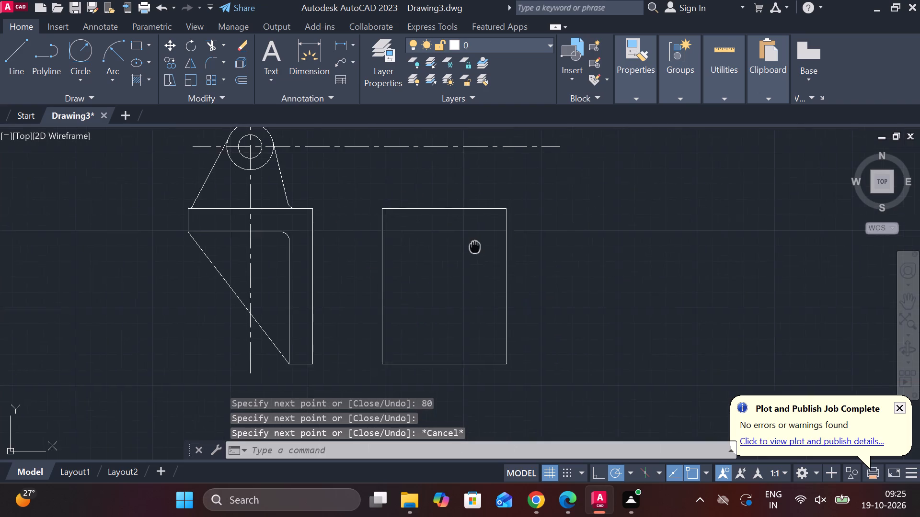
middle_click_drag(480, 247, 521, 246)
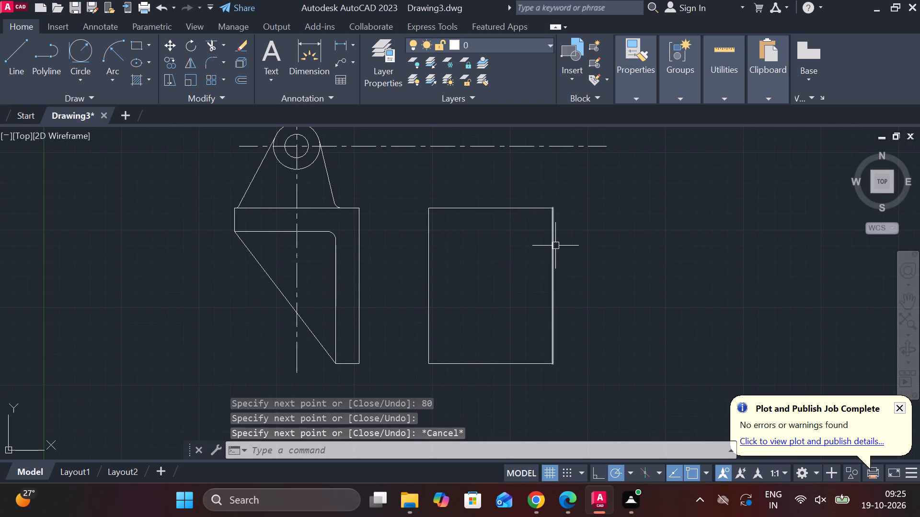
key("l")
key("Return")
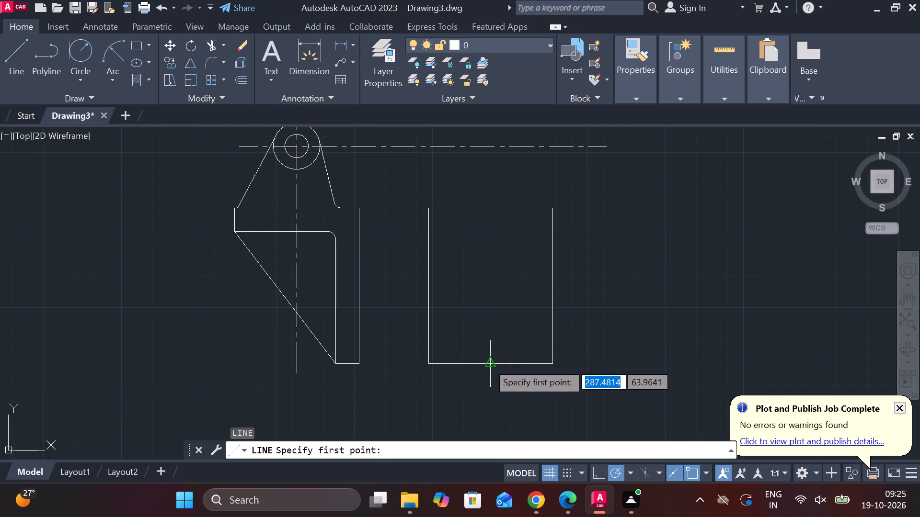
left_click(488, 363)
middle_click_drag(474, 157, 475, 268)
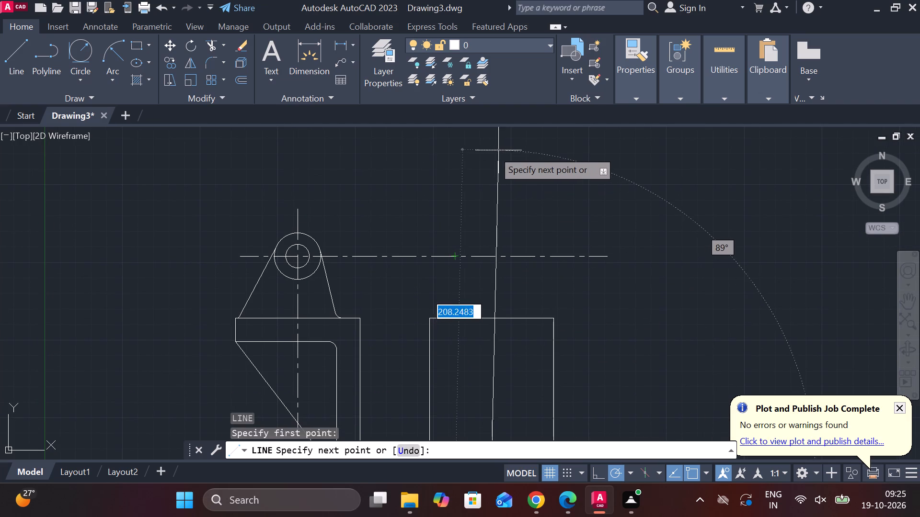
middle_click_drag(487, 149, 484, 222)
left_click(488, 151)
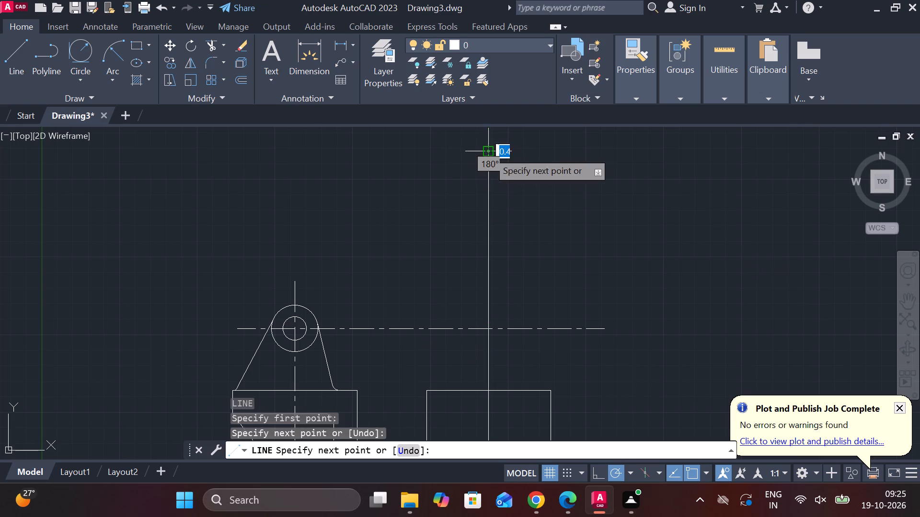
key("Escape")
Offset the rectangle's top edge 15 downward.
scroll(586, 265, "down", 1)
middle_click_drag(623, 315, 634, 177)
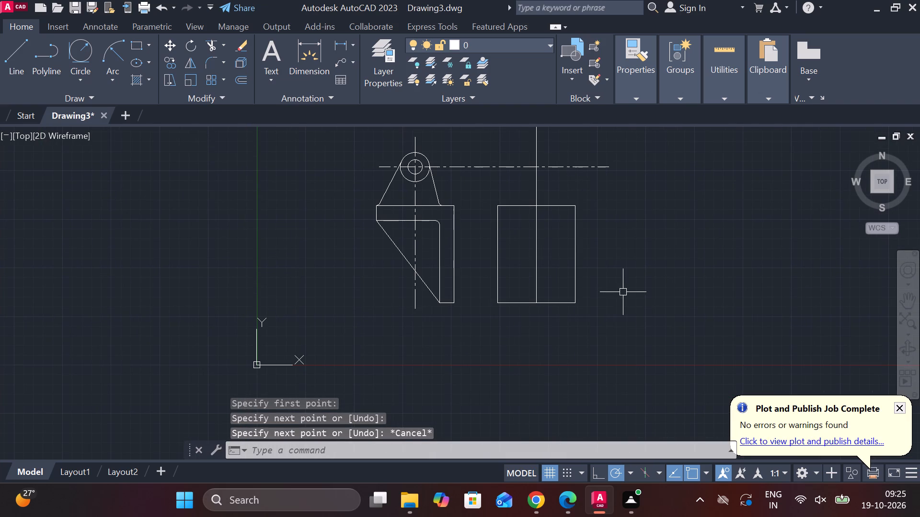
scroll(512, 205, "up", 1)
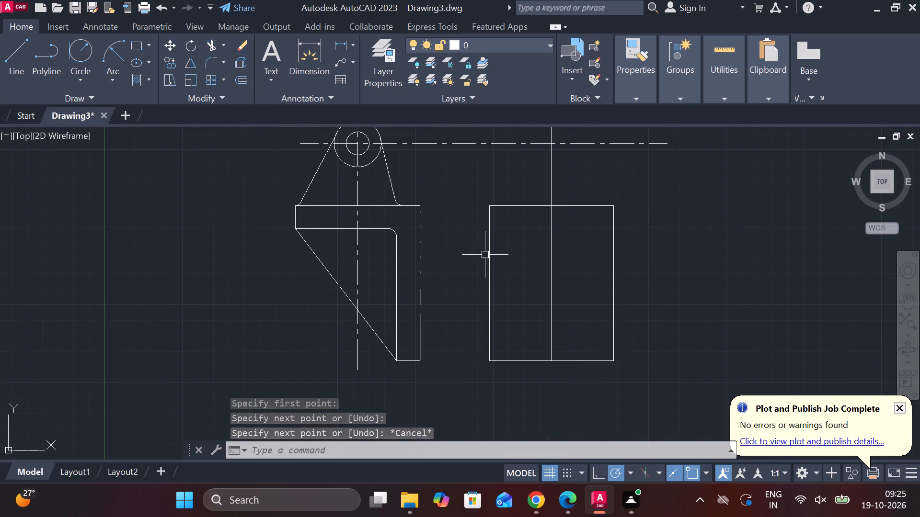
left_click(525, 207)
key("o")
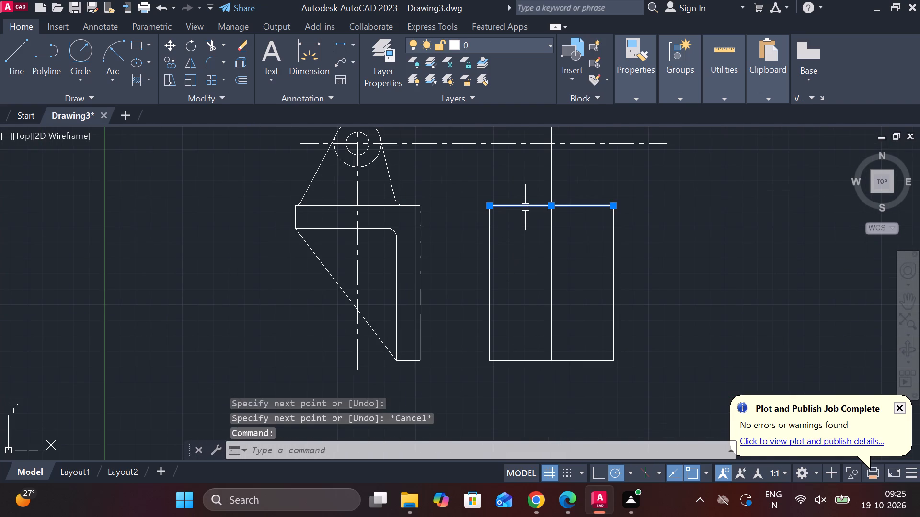
key("Return")
key("Return")
type("15")
key("space")
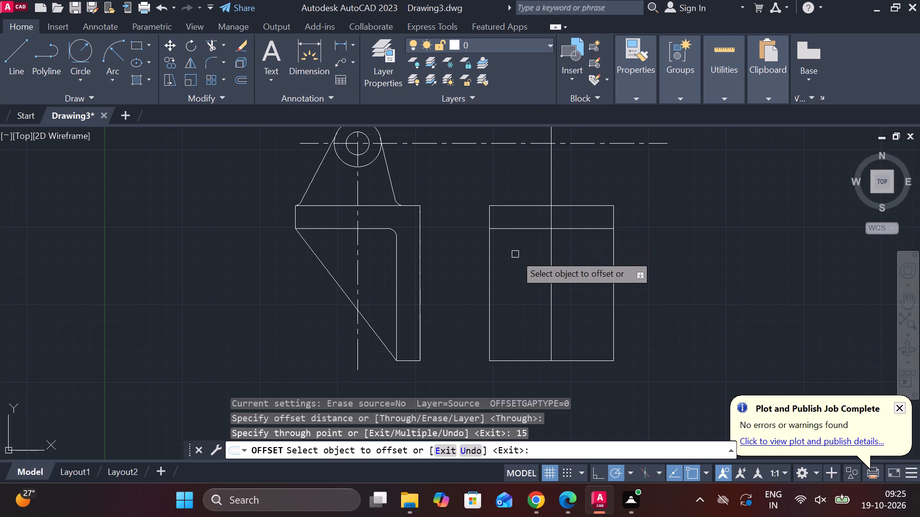
key("Escape")
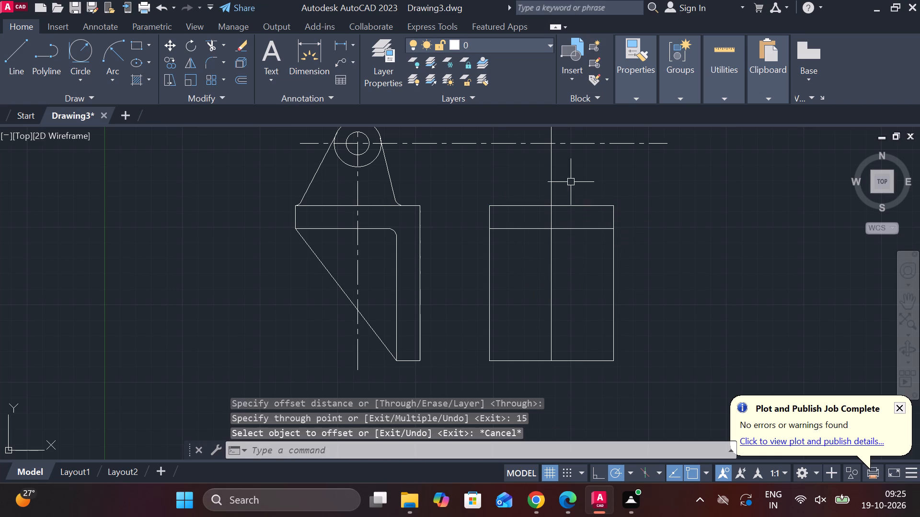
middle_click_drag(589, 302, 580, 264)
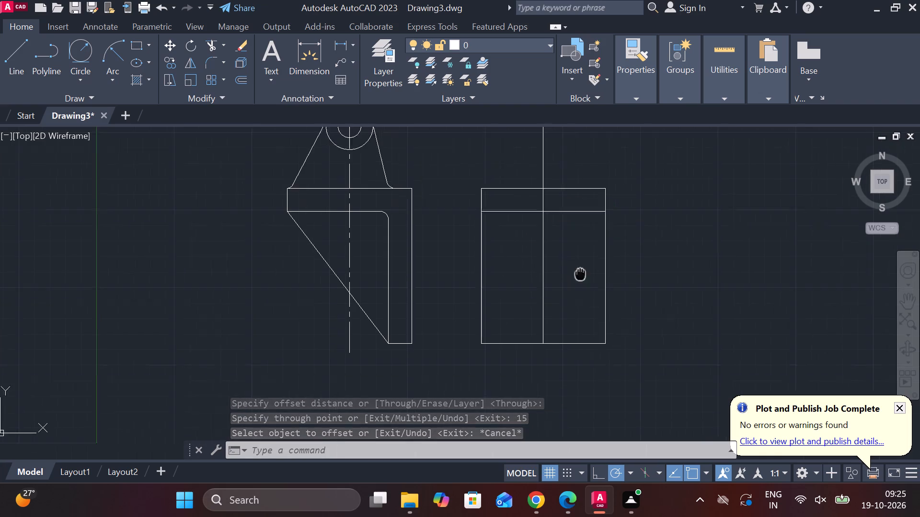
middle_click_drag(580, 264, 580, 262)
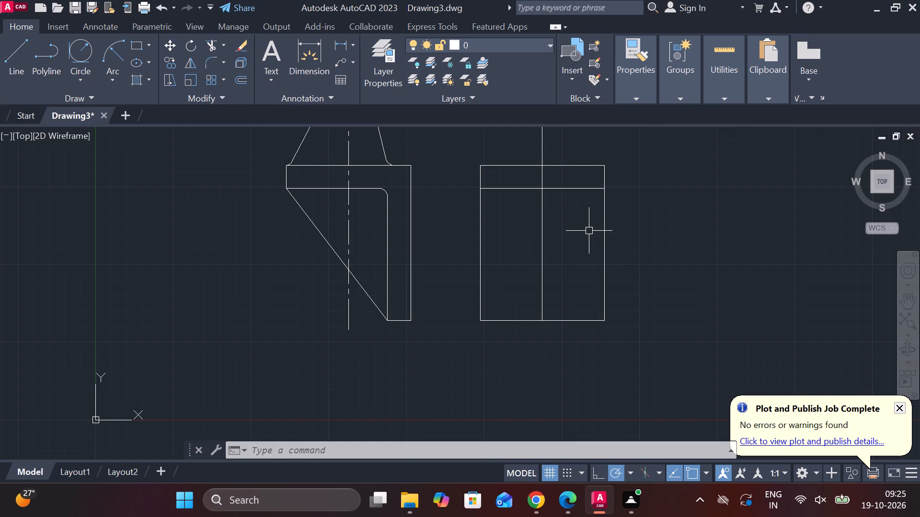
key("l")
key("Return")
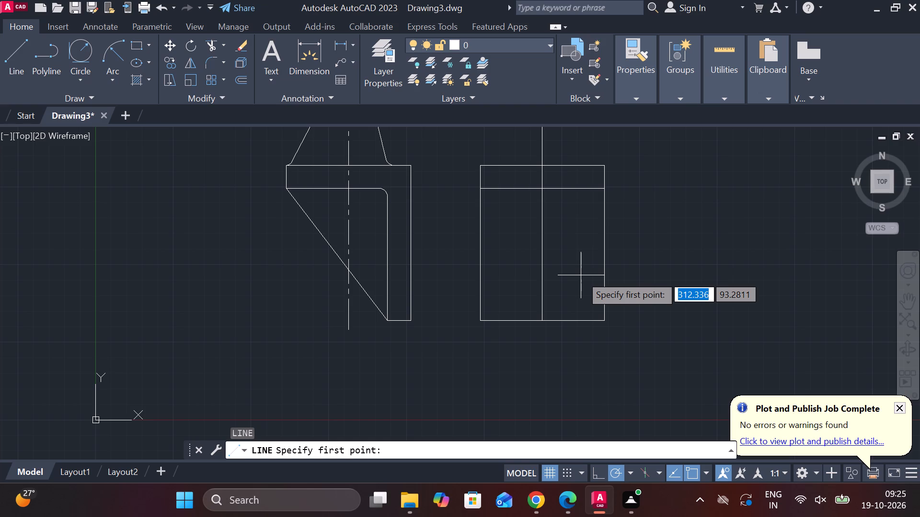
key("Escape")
Trim the middle vertical line between the rectangle's top edge and the offset line below it.
type("tr")
key("space")
left_click(541, 169)
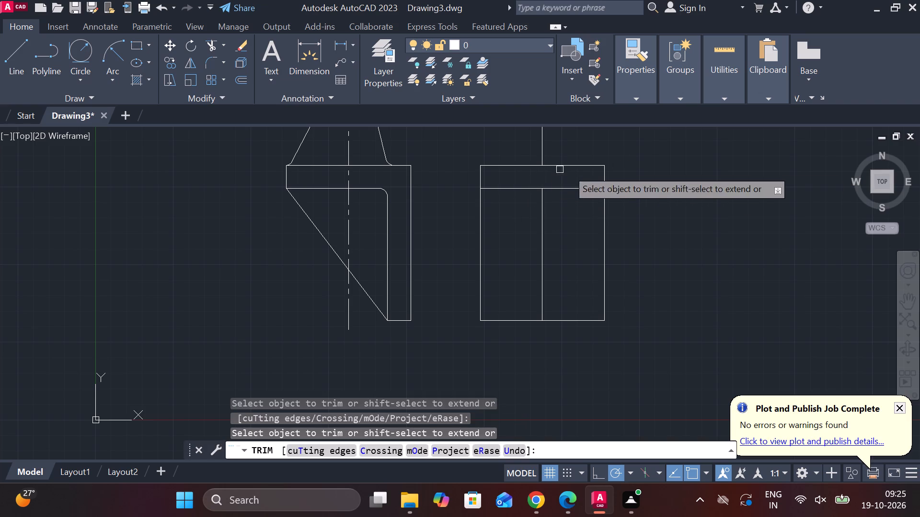
key("Escape")
Offset the lower part of the rectangle's middle vertical line by 7.5 to both sides.
left_click(543, 239)
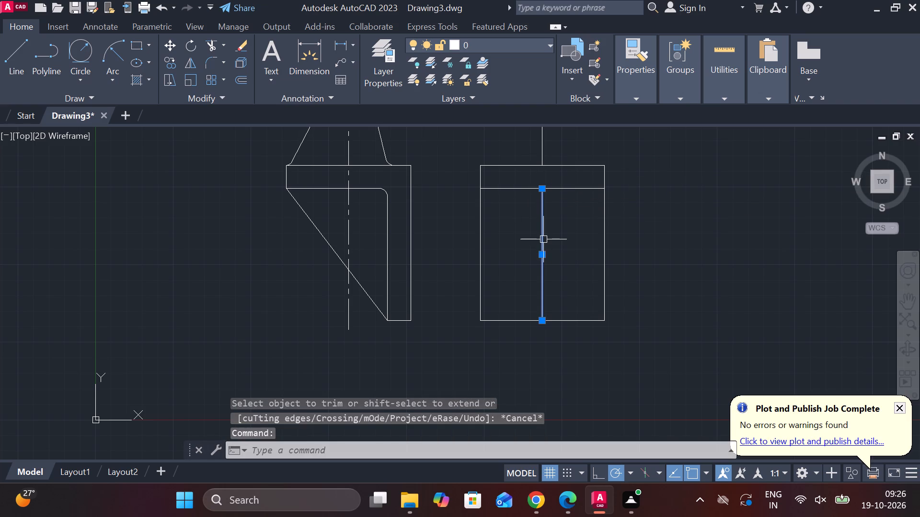
key("o")
key("Return")
key("Return")
type("7.")
type("5")
key("space")
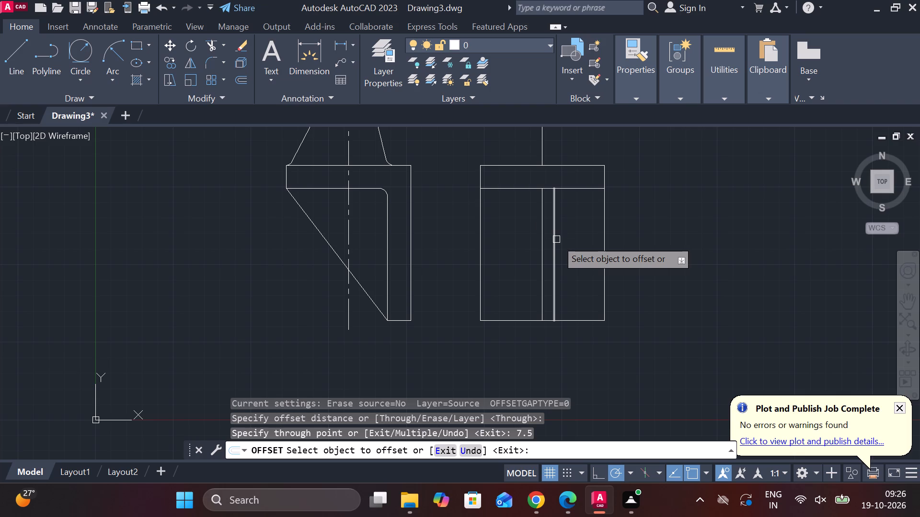
left_click(541, 237)
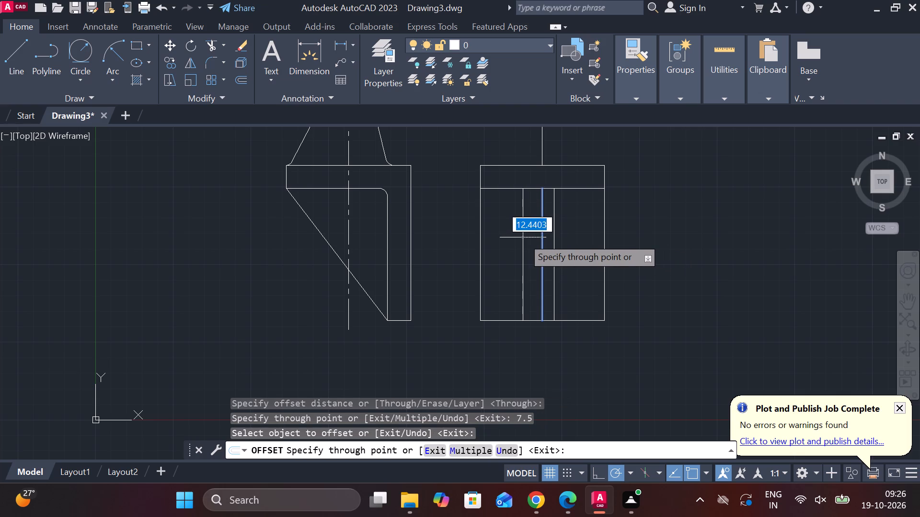
type("7.5")
key("Return")
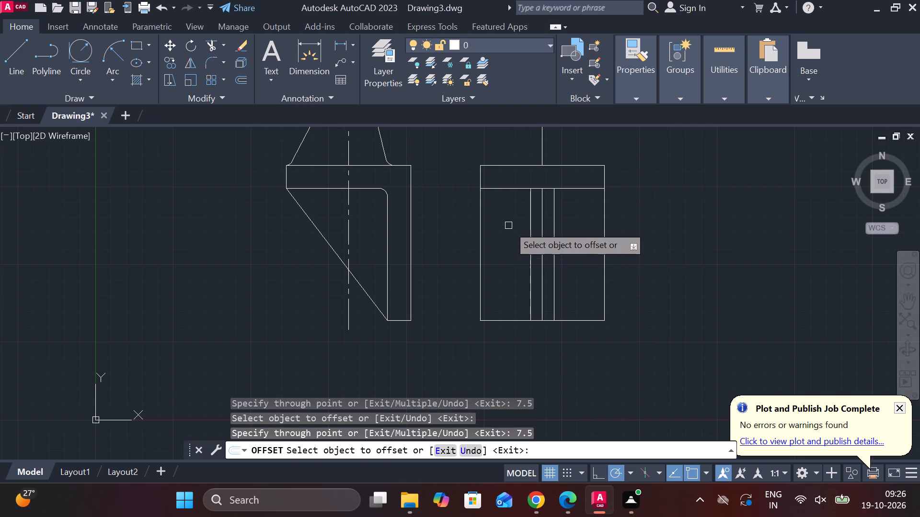
key("Escape")
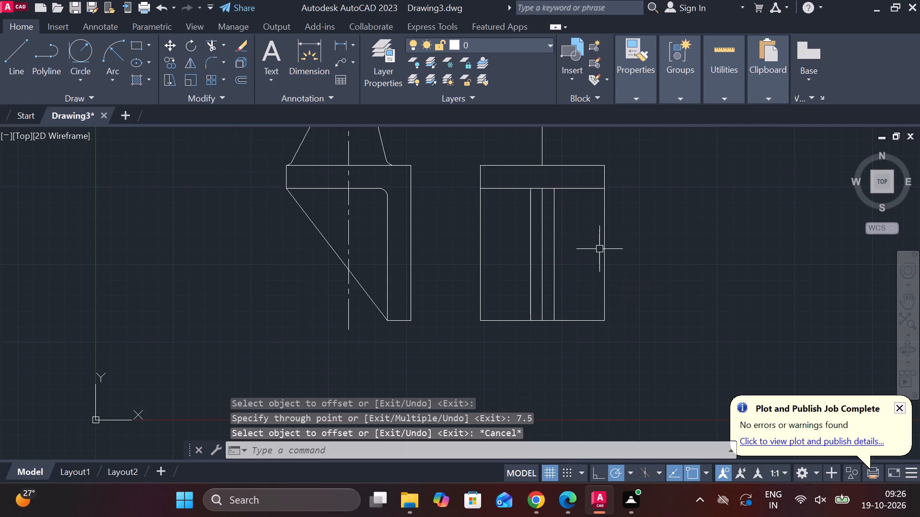
Trim the inner horizontal line and the rectangle's bottom edge between the two vertical offset lines.
key("t")
type("r")
key("space")
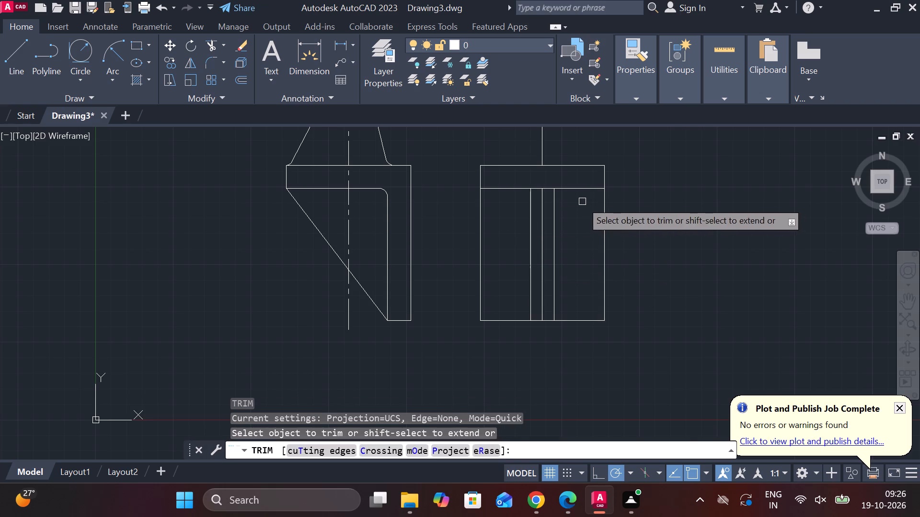
scroll(556, 194, "up", 2)
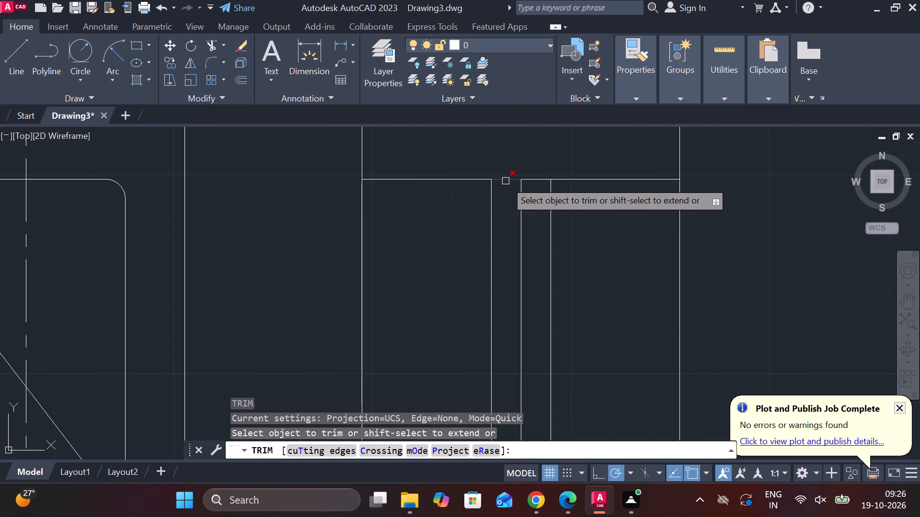
left_click(506, 181)
left_click(529, 179)
scroll(540, 177, "down", 2)
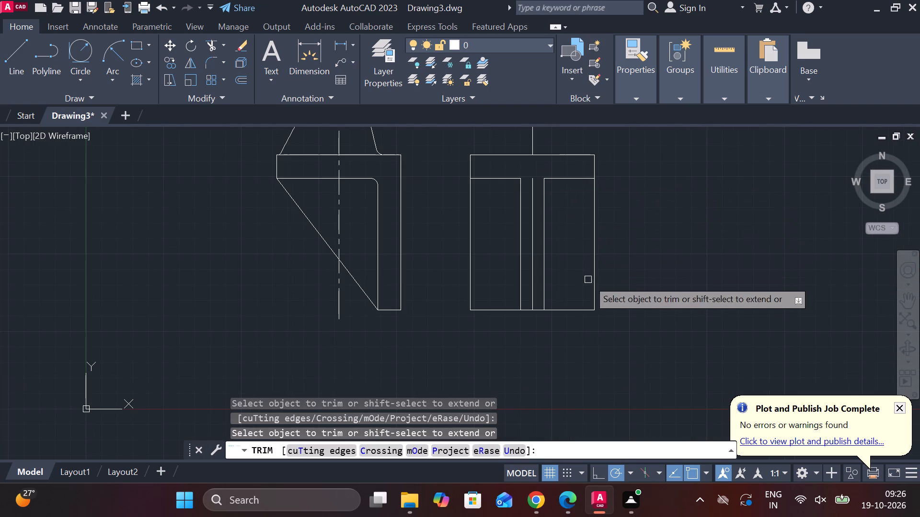
left_click(528, 307)
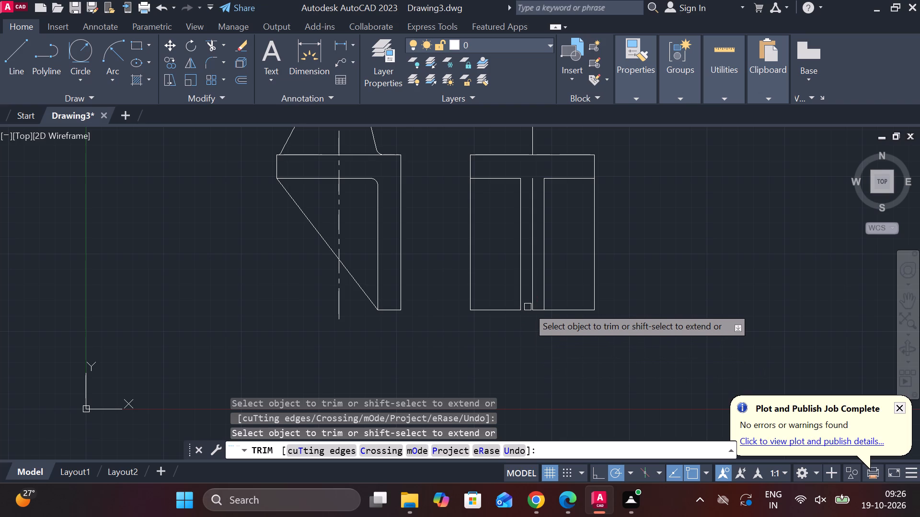
left_click(539, 311)
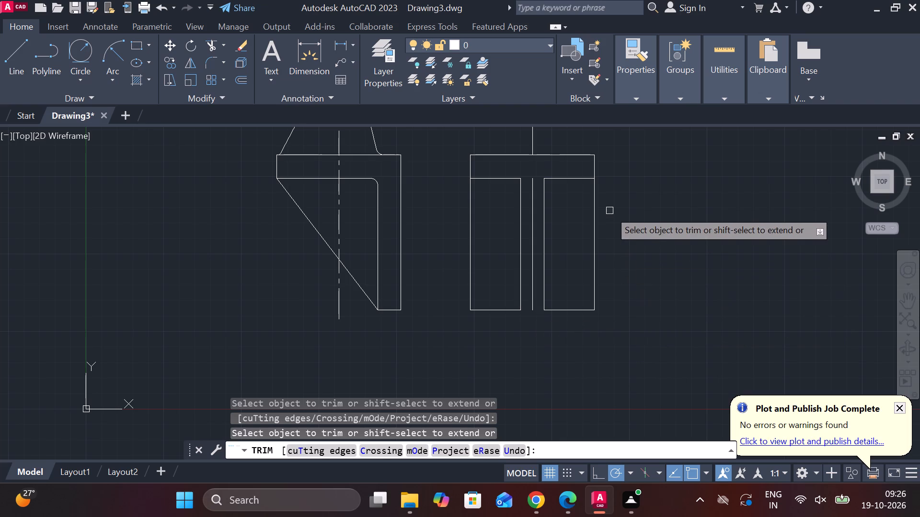
key("Escape")
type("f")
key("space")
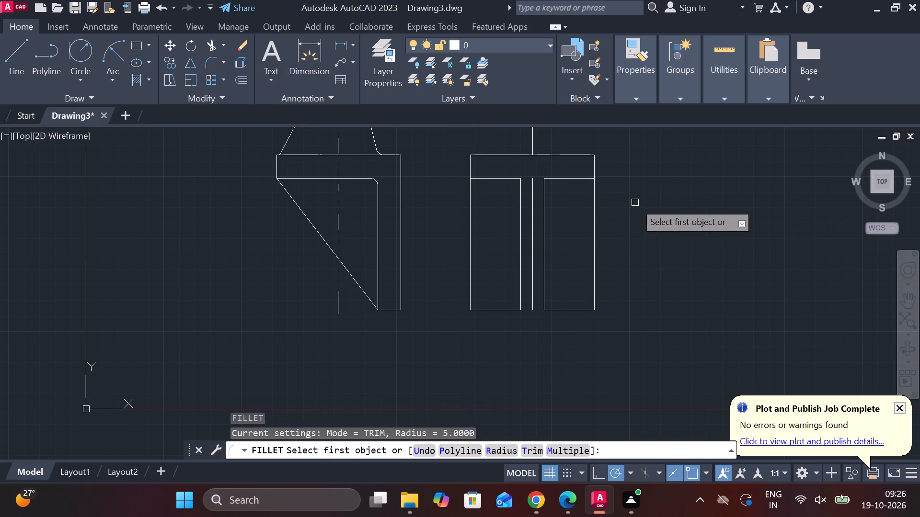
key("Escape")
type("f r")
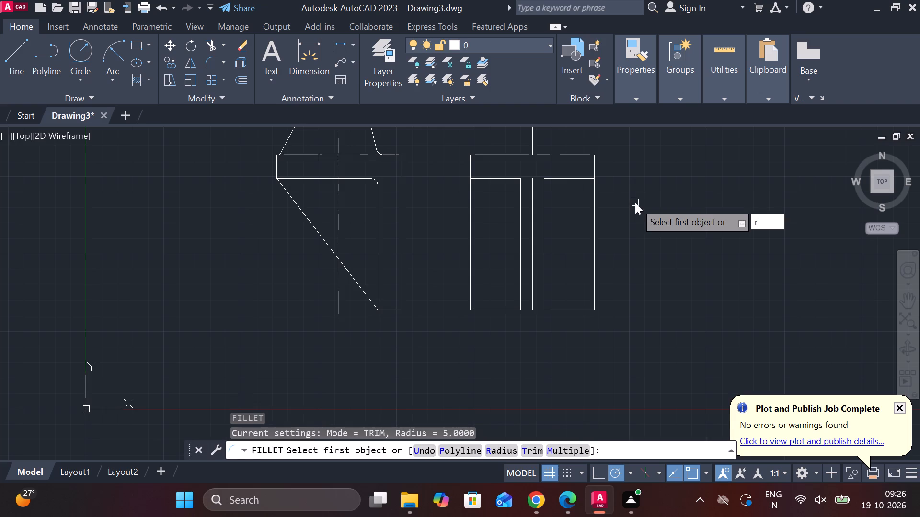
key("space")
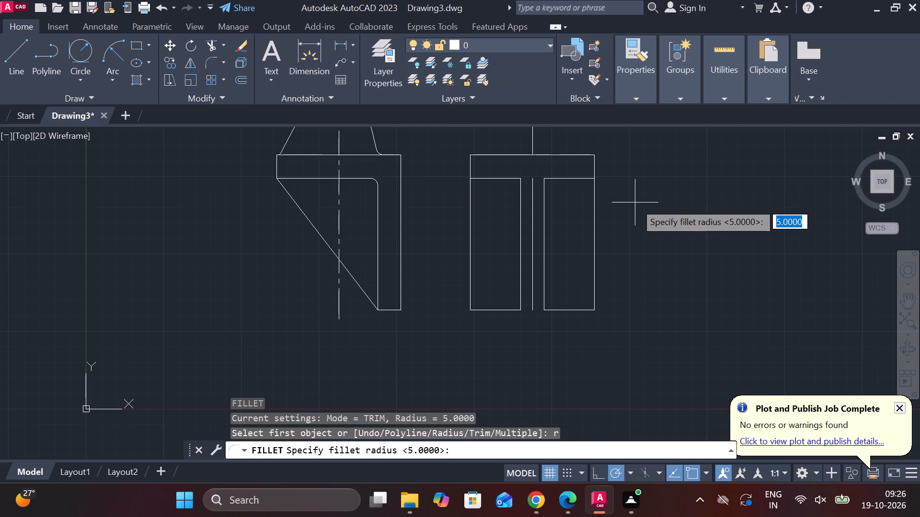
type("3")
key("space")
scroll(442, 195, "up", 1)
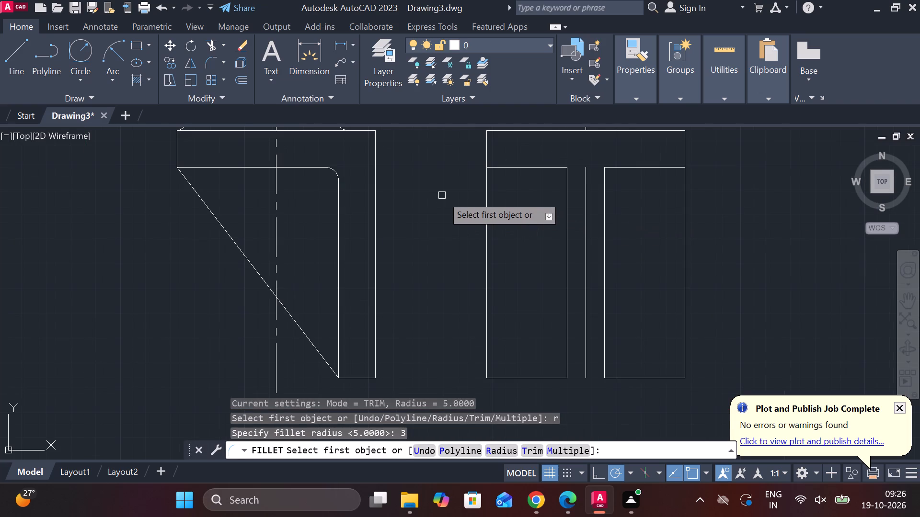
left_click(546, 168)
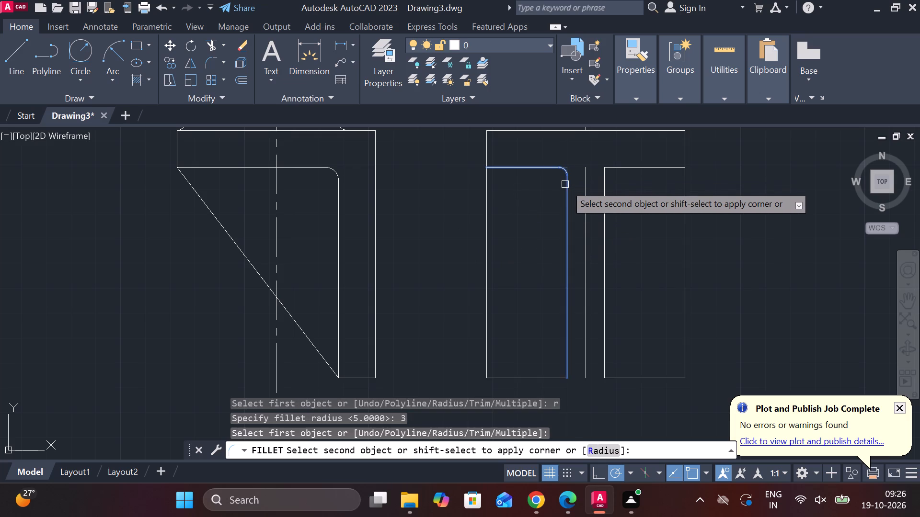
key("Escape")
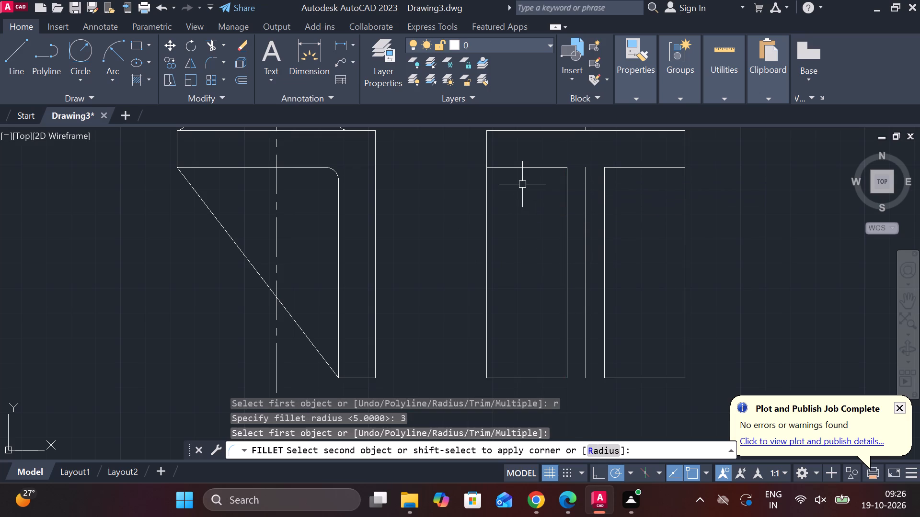
Fillet the upper inner corners of the side view on both sides of the central rib with radius 5.
type("f r 5")
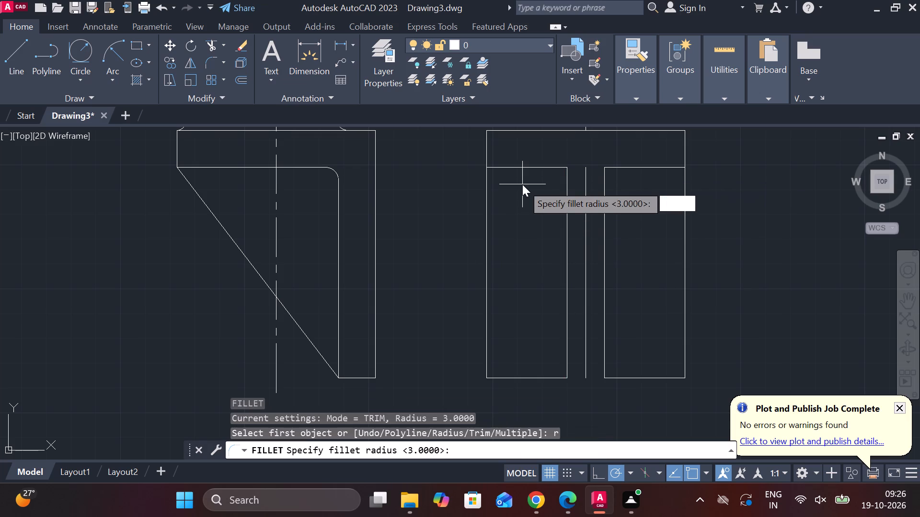
key("space")
left_click(539, 164)
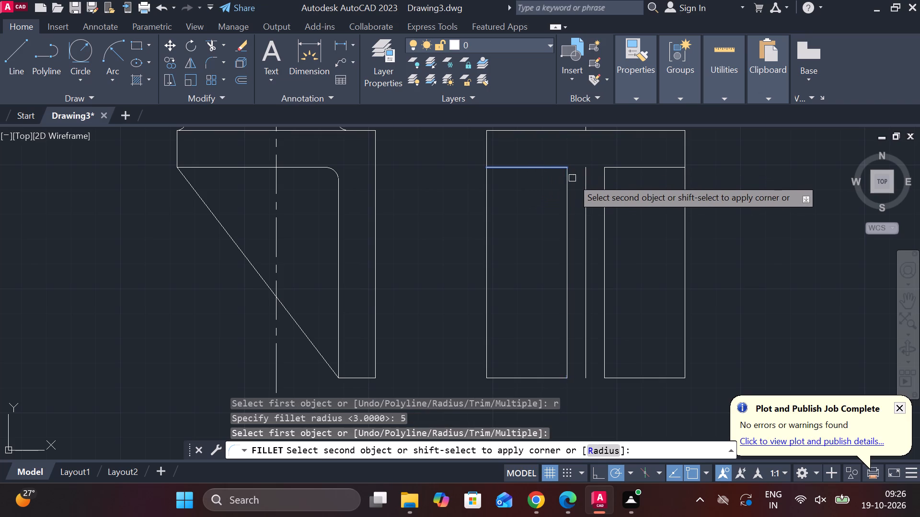
left_click(563, 191)
left_click(569, 187)
key("space")
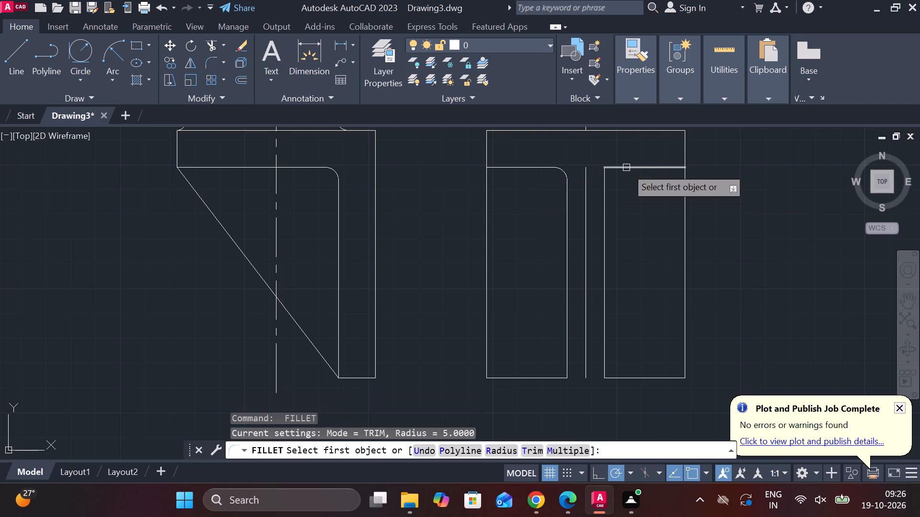
left_click(626, 168)
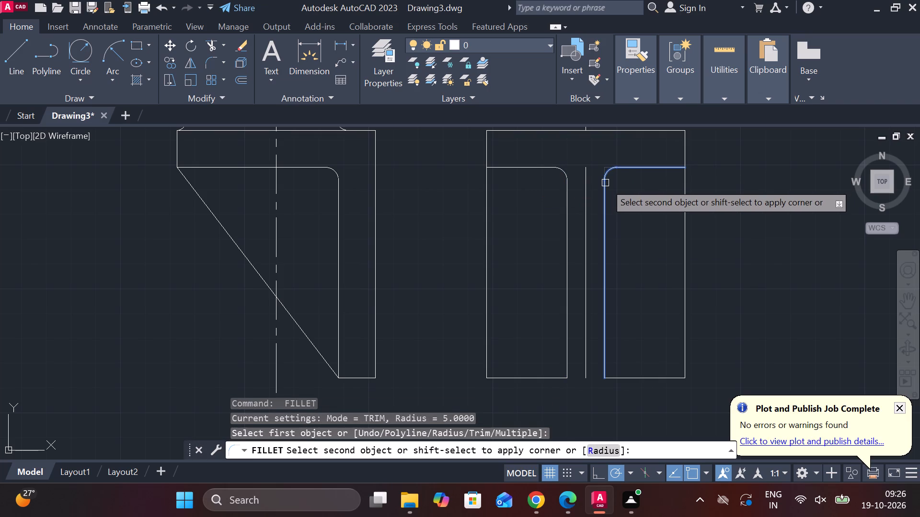
left_click(605, 183)
Fillet the lower inner corners of the side view on both sides of the central rib with radius 5.
key("space")
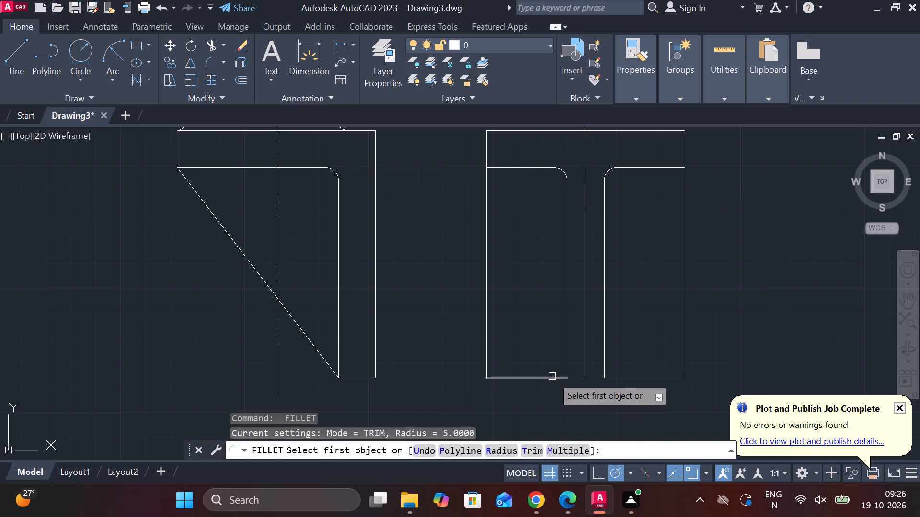
left_click(552, 376)
left_click(563, 358)
key("space")
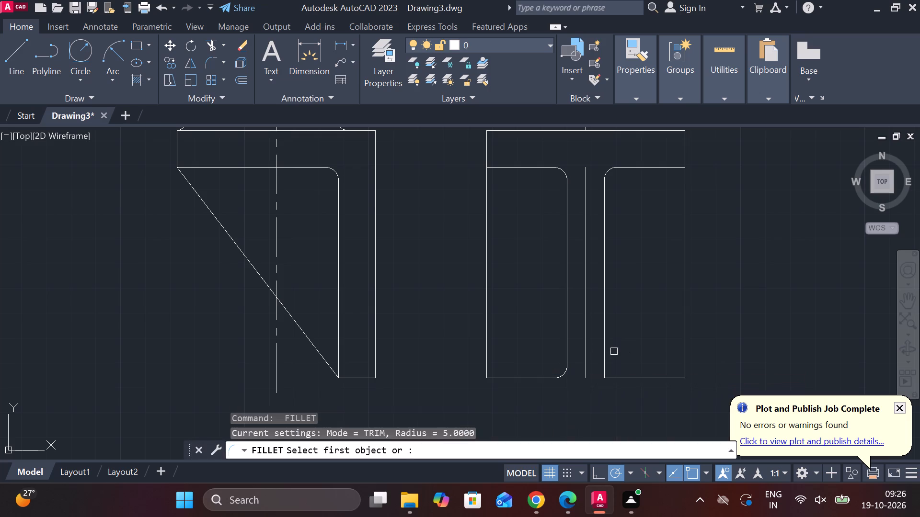
left_click(601, 355)
left_click(625, 378)
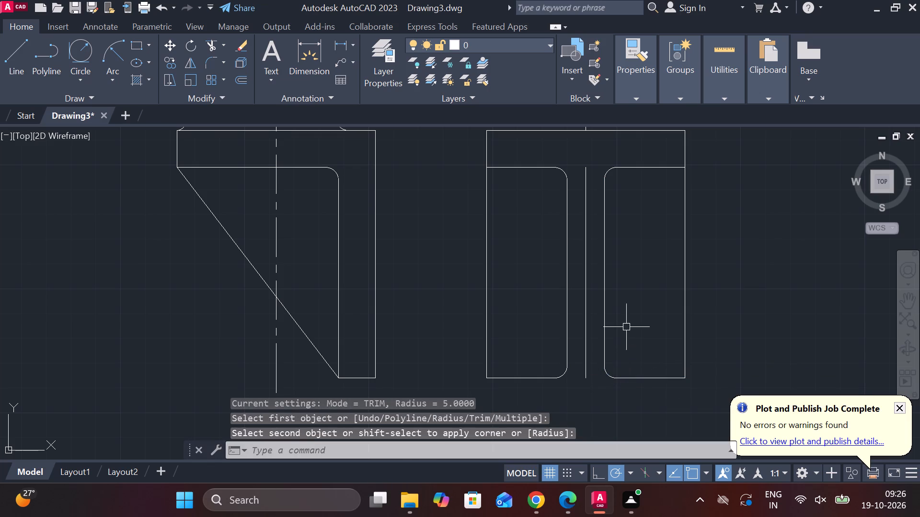
Extend the side view's bottom edge and the horizontal line above the rib across the gap between the filleted corners.
middle_click_drag(626, 327, 619, 315)
key("Escape")
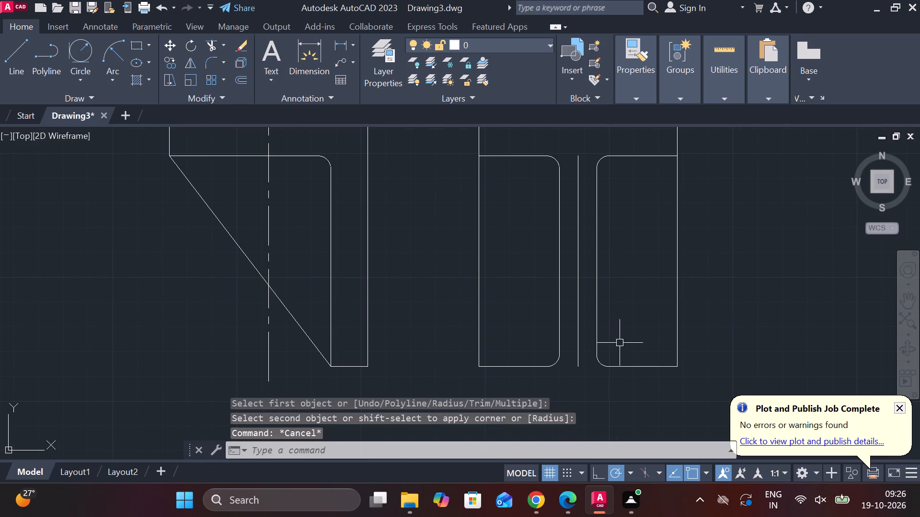
type("ex")
key("space")
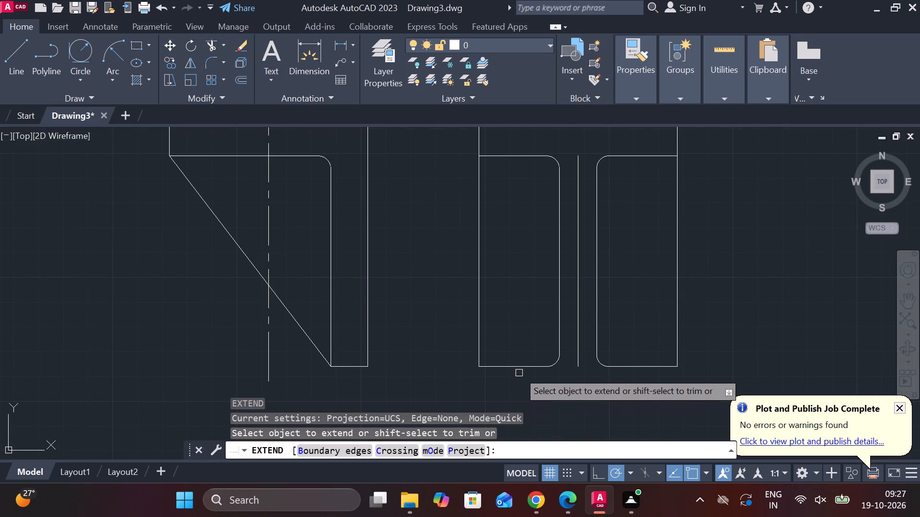
left_click(516, 367)
left_click(569, 367)
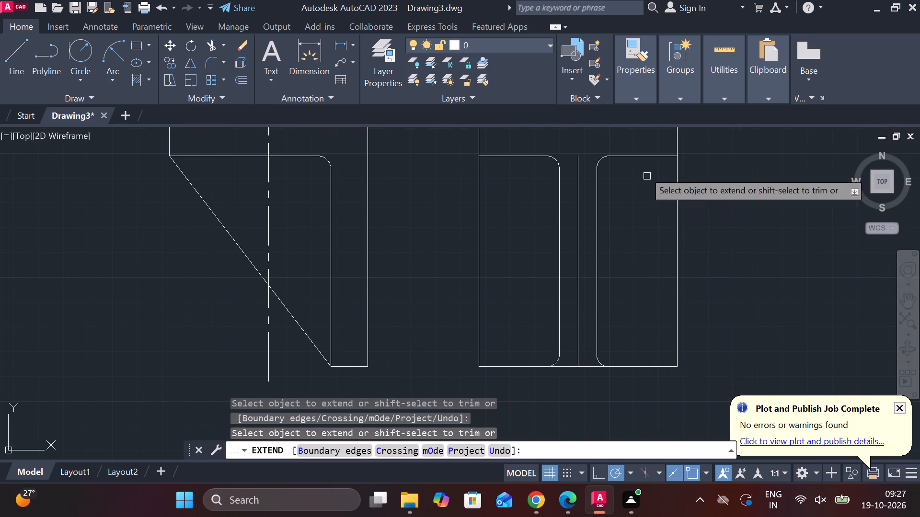
left_click(632, 155)
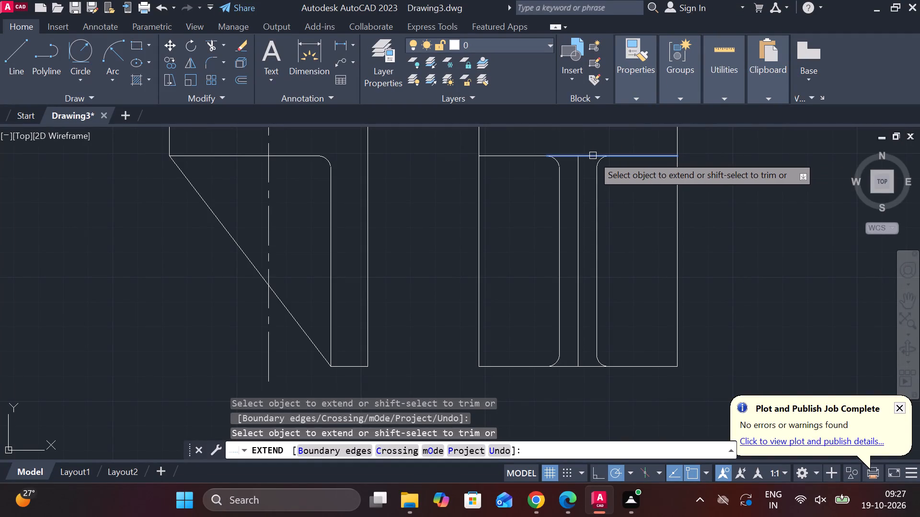
left_click(593, 156)
key("Escape")
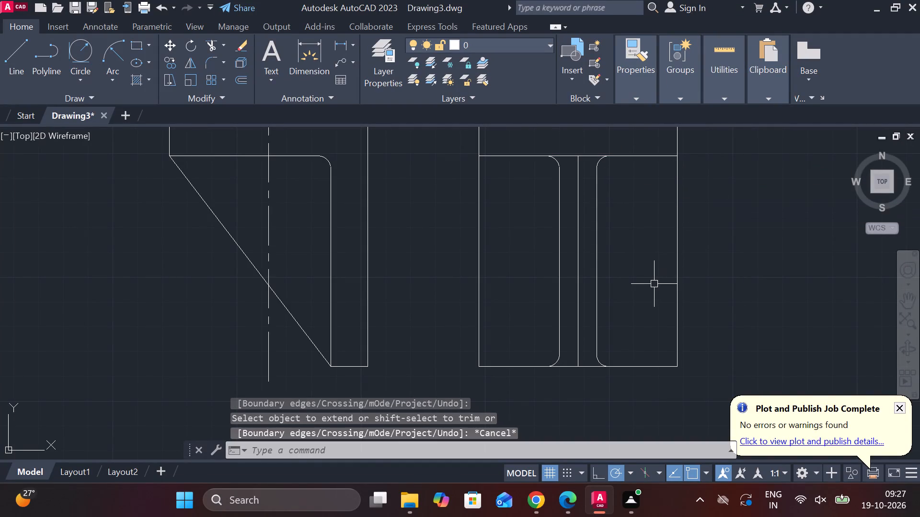
Draw a vertical line 15 inside the side view's left edge, from the inner horizontal line down to the bottom edge.
key("l")
key("Return")
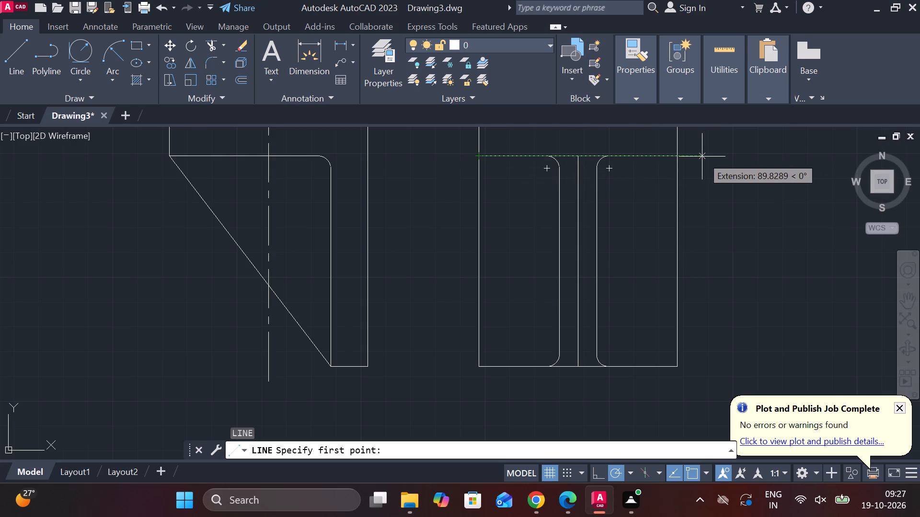
type("15")
key("space")
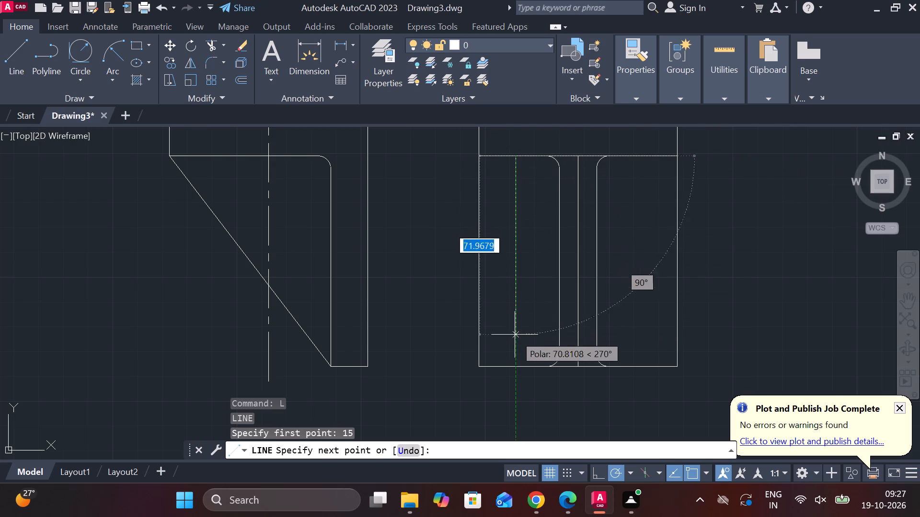
left_click(513, 371)
key("Escape")
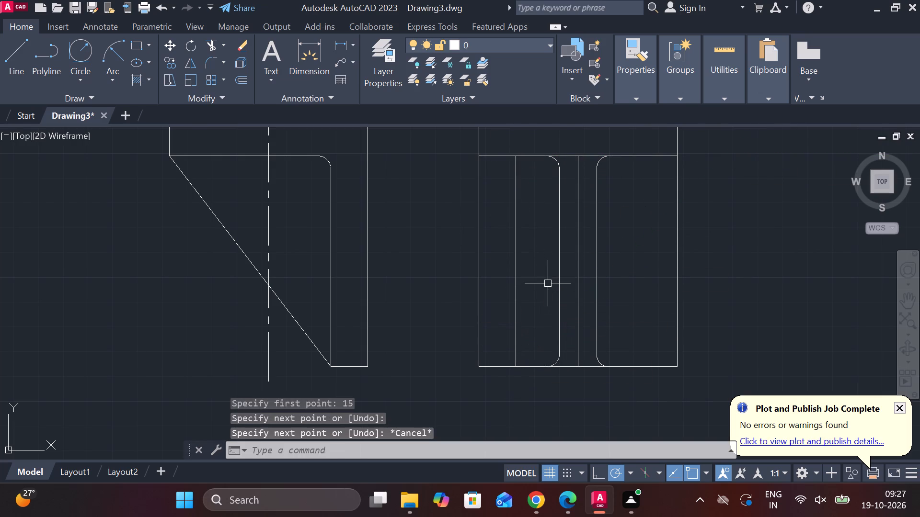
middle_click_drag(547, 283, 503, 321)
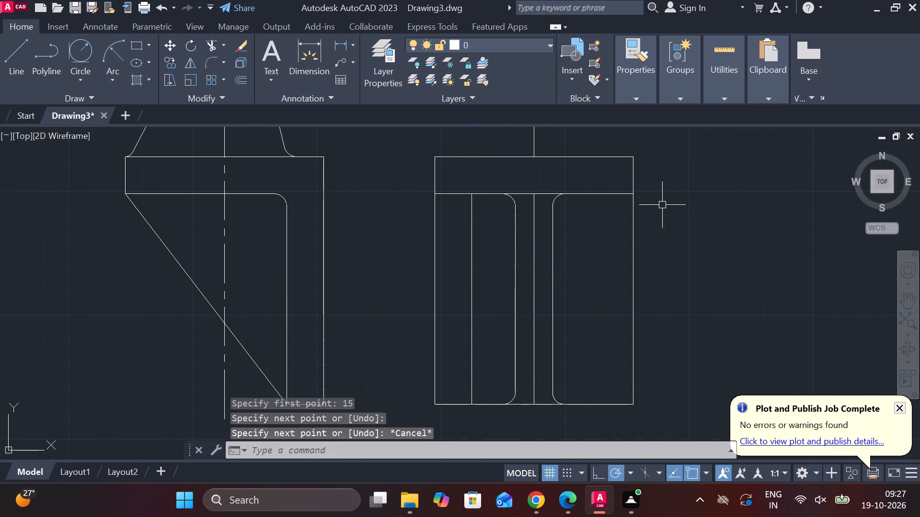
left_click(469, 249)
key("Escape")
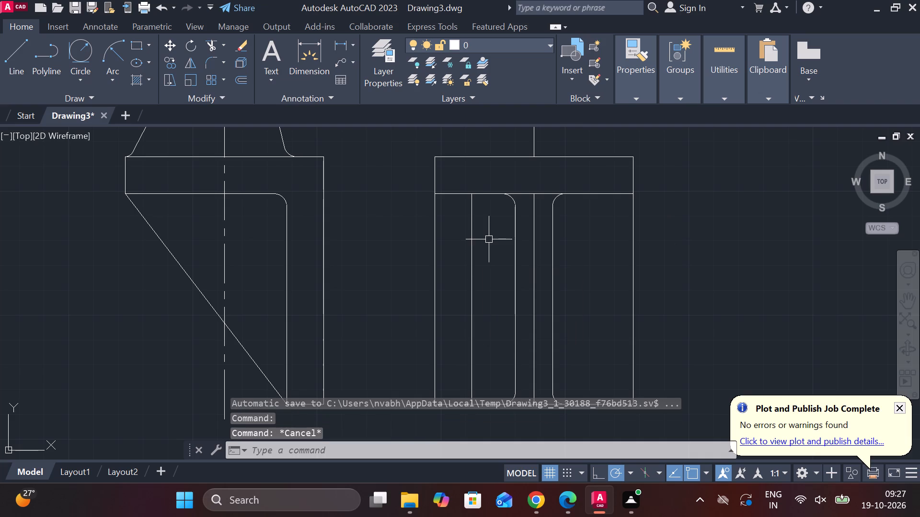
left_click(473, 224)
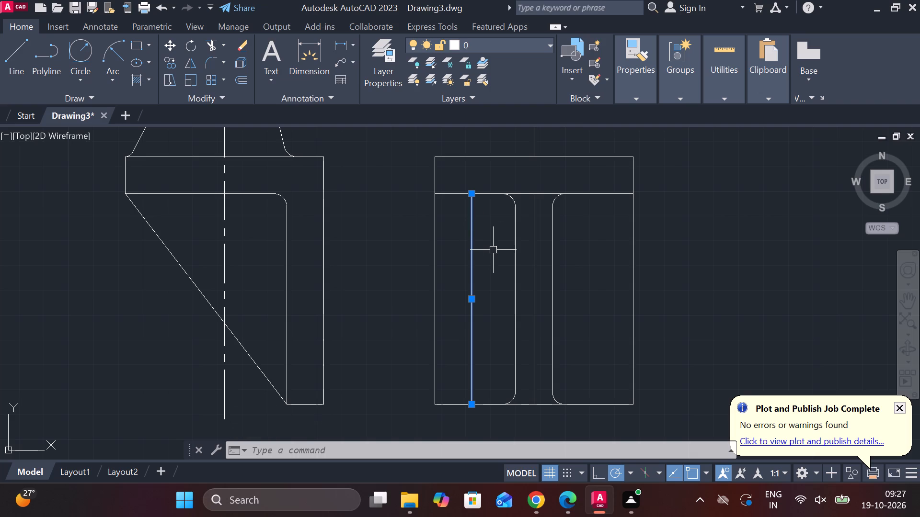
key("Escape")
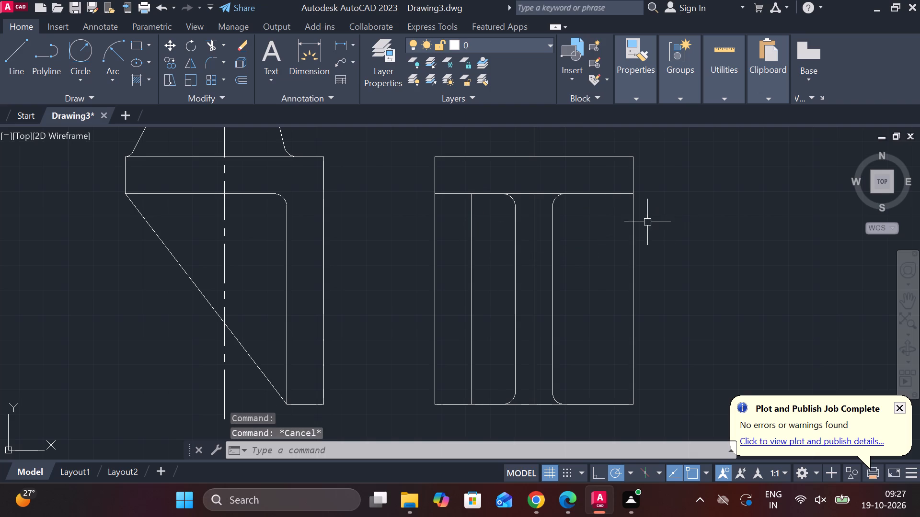
Offset the right part of the side view's inner horizontal line 15 downward.
left_click(616, 195)
key("o")
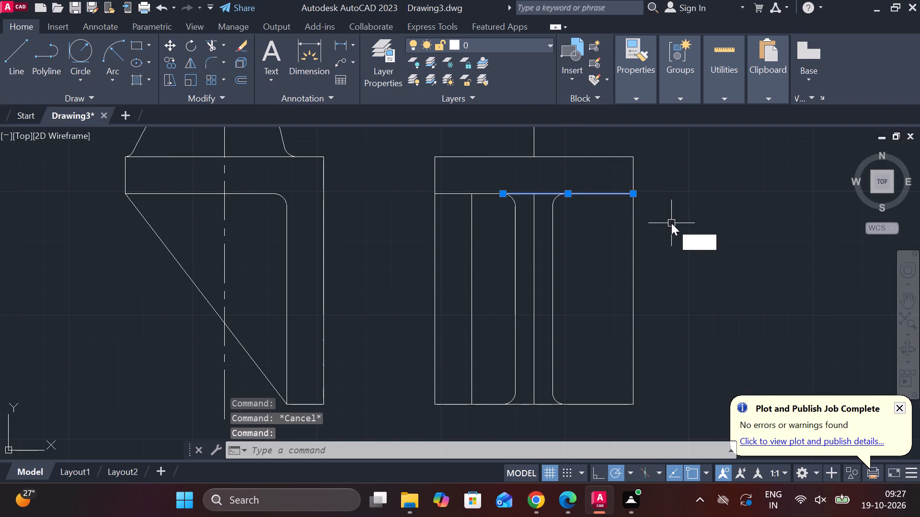
key("Return")
key("Return")
type("15")
key("space")
key("Escape")
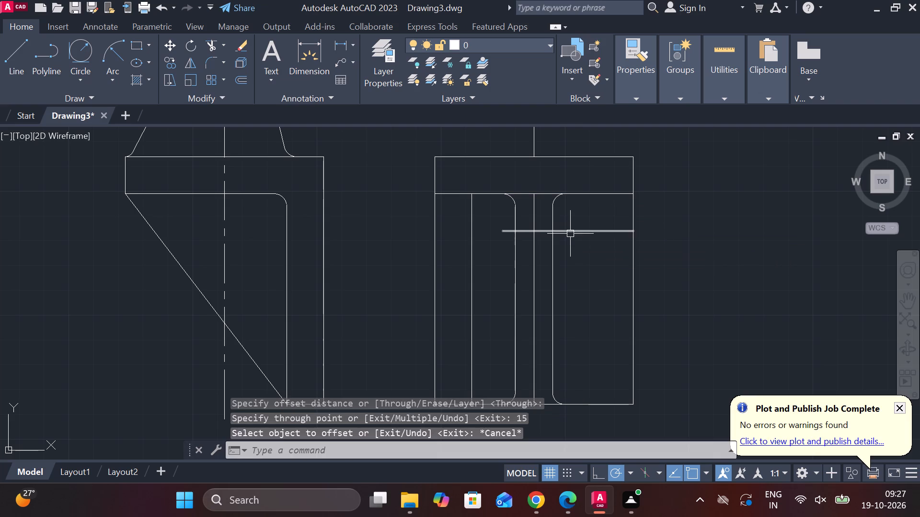
Lengthen the offset horizontal line leftward so it runs past the side view's left edge.
left_click(574, 230)
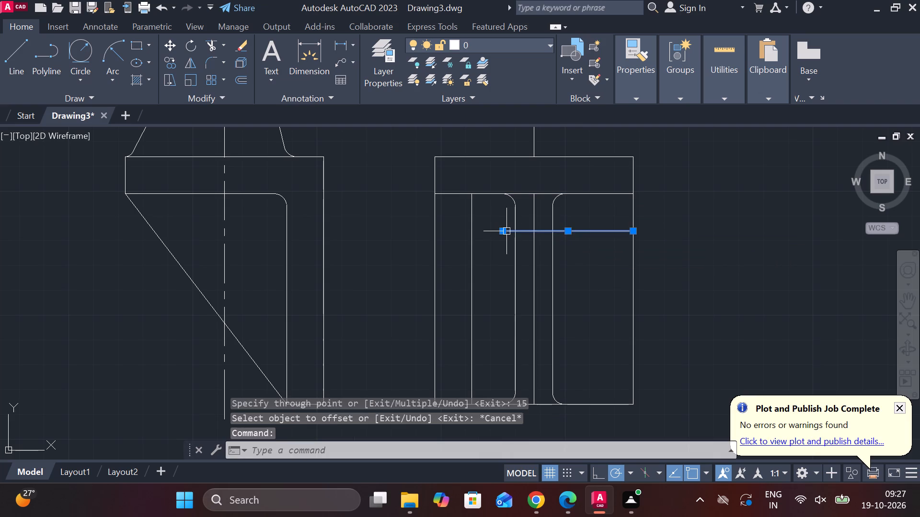
left_click(551, 263)
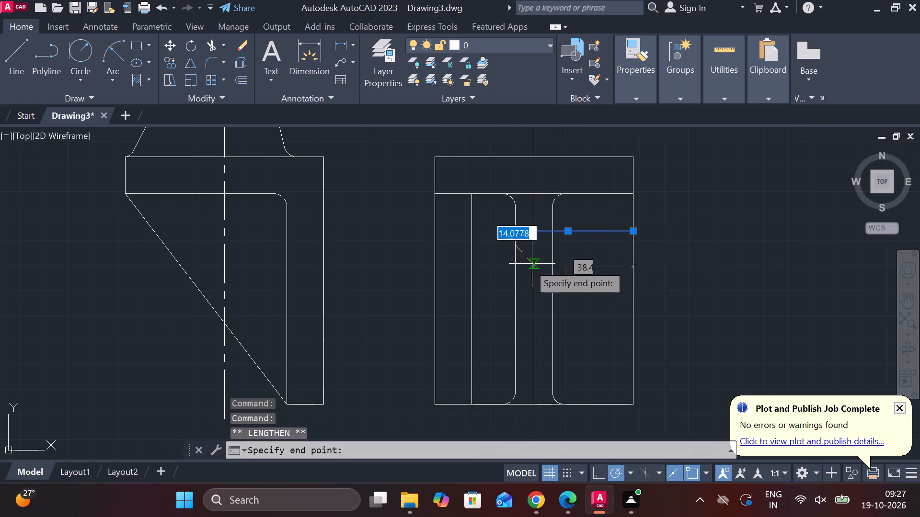
key("Escape")
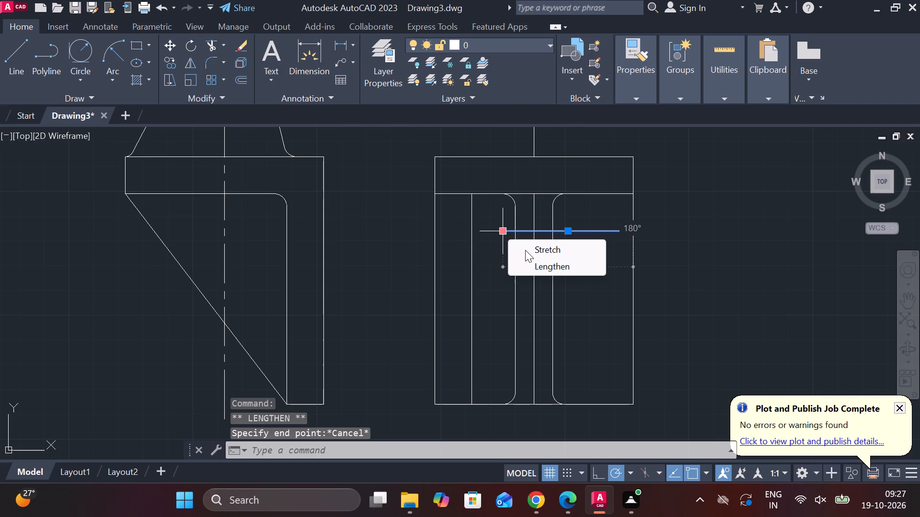
left_click(540, 266)
left_click(402, 252)
key("Escape")
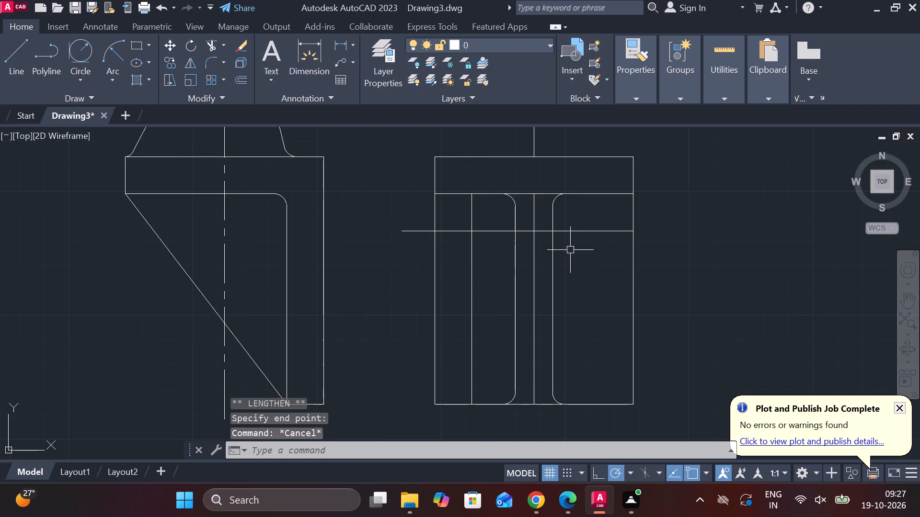
Draw a circle of diameter 12 centred where the vertical construction line crosses the offset horizontal line.
type("c")
key("space")
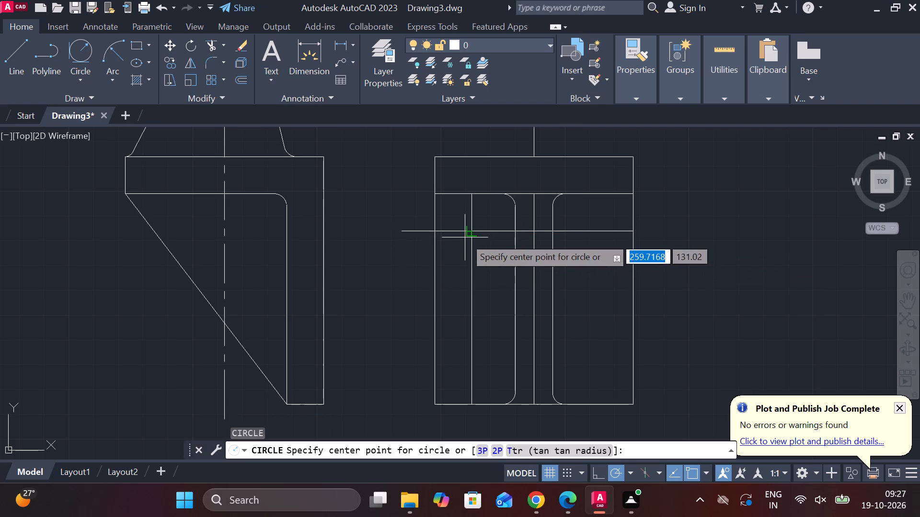
left_click(473, 233)
type("d")
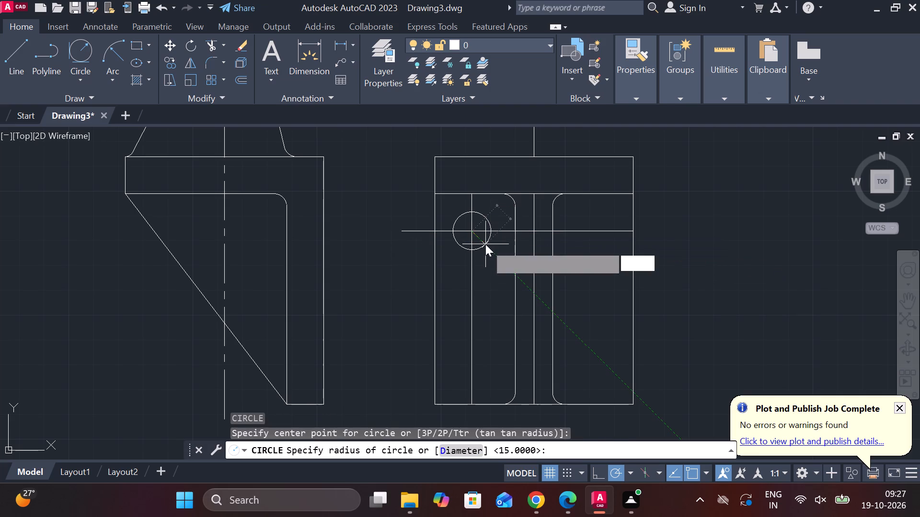
key("space")
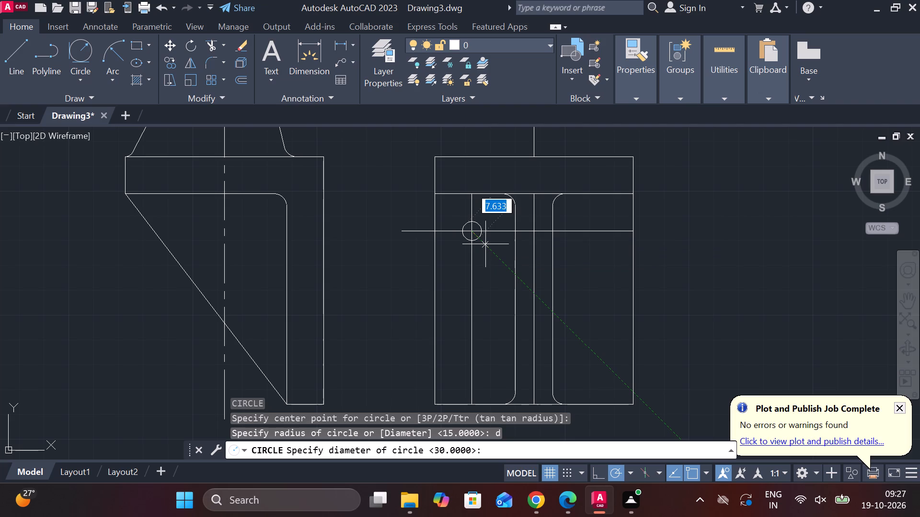
type("12")
key("space")
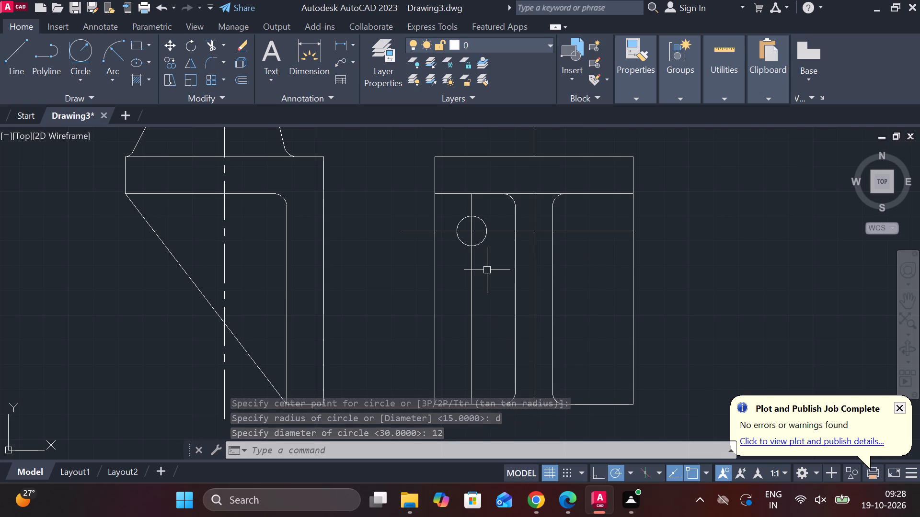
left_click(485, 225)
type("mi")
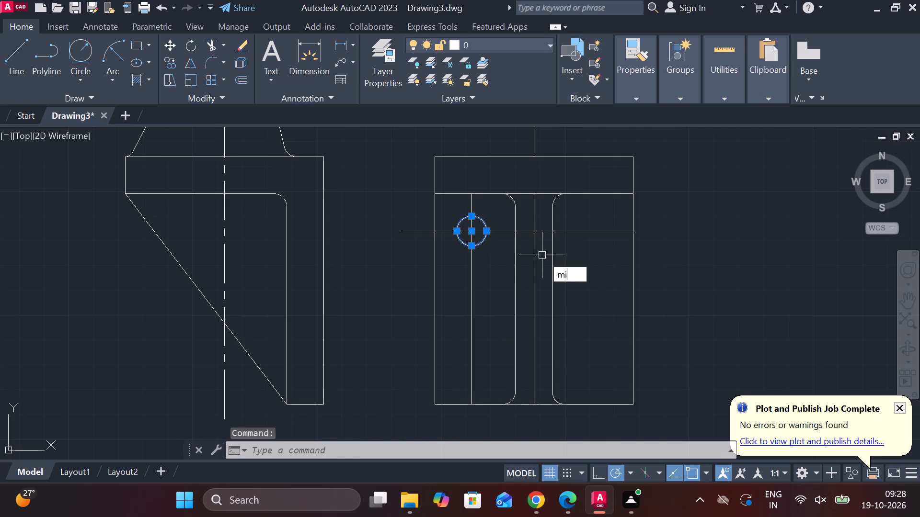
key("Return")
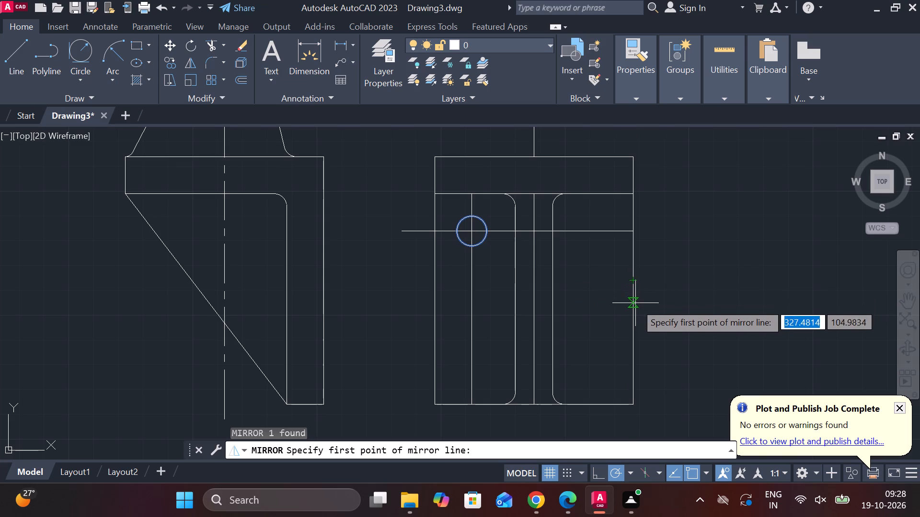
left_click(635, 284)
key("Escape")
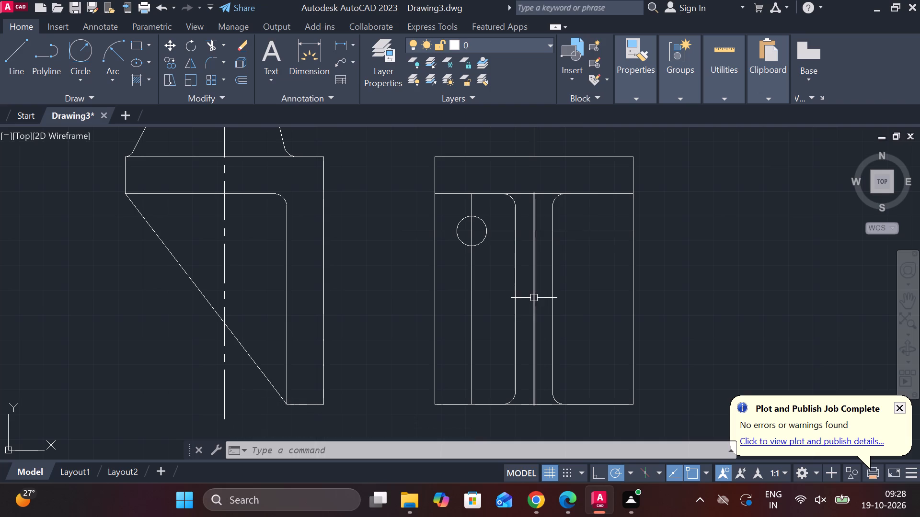
Offset the two outer segments of the side view's bottom edge 15 upward.
middle_click_drag(560, 297, 555, 276)
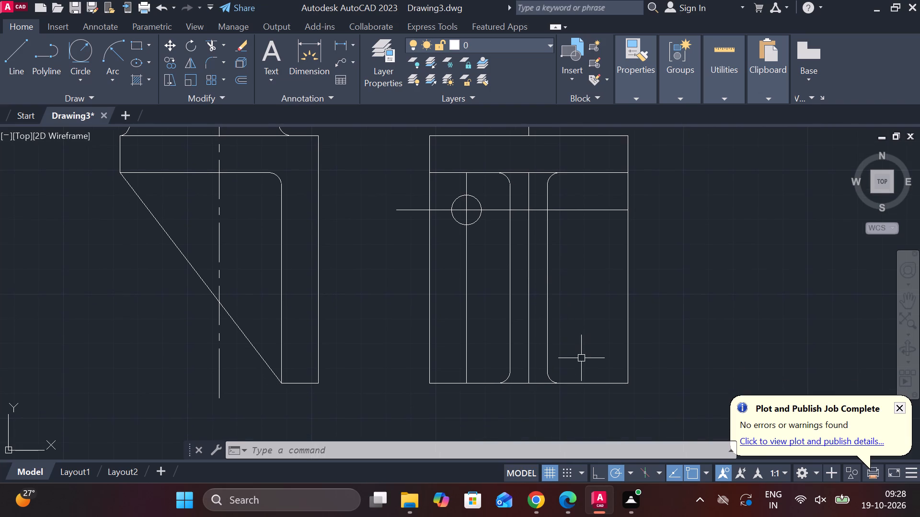
left_click(588, 382)
key("o")
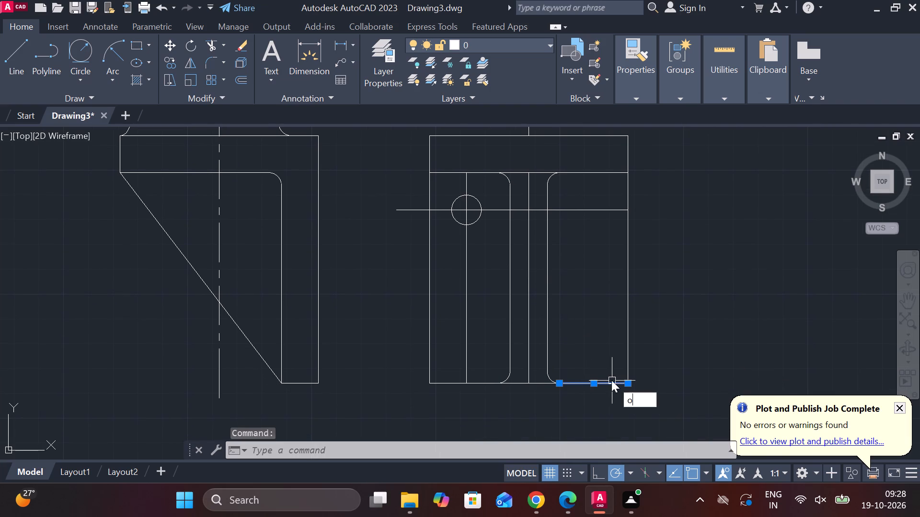
key("Return")
key("Return")
type("15")
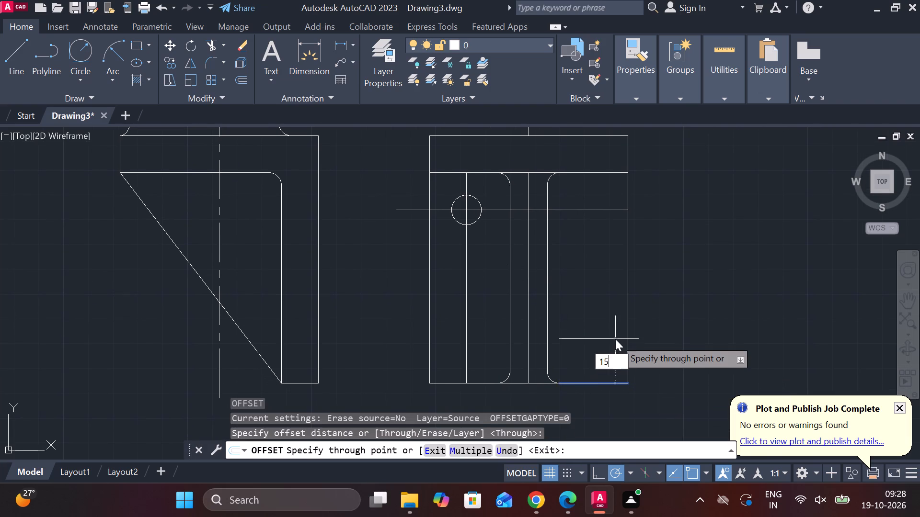
key("space")
left_click(448, 384)
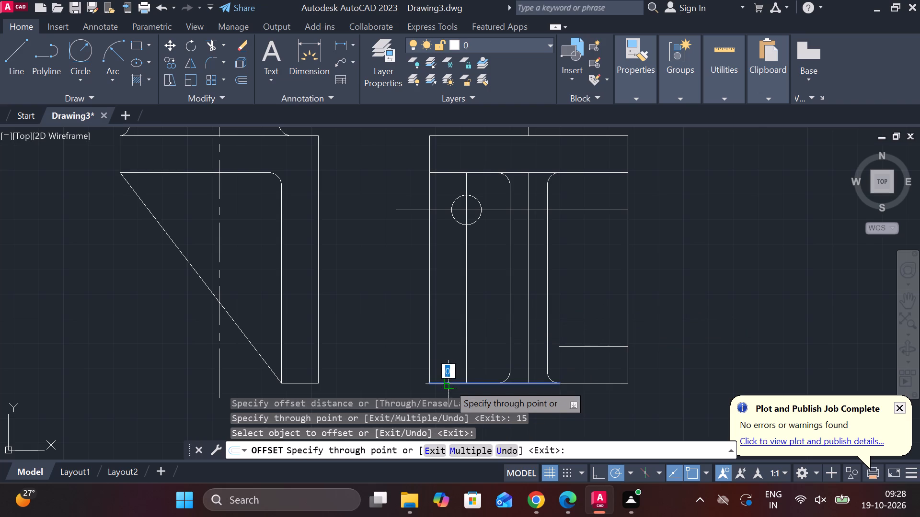
type("15")
key("space")
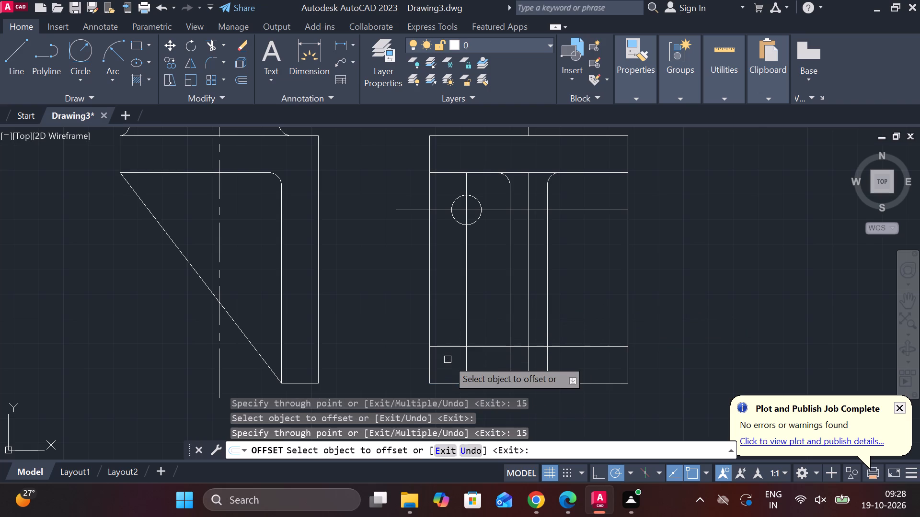
key("Escape")
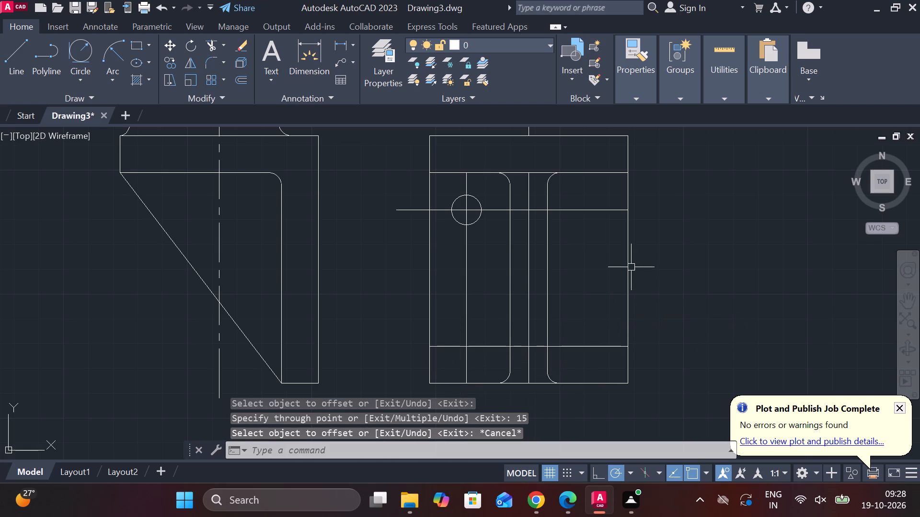
left_click(631, 266)
key("Escape")
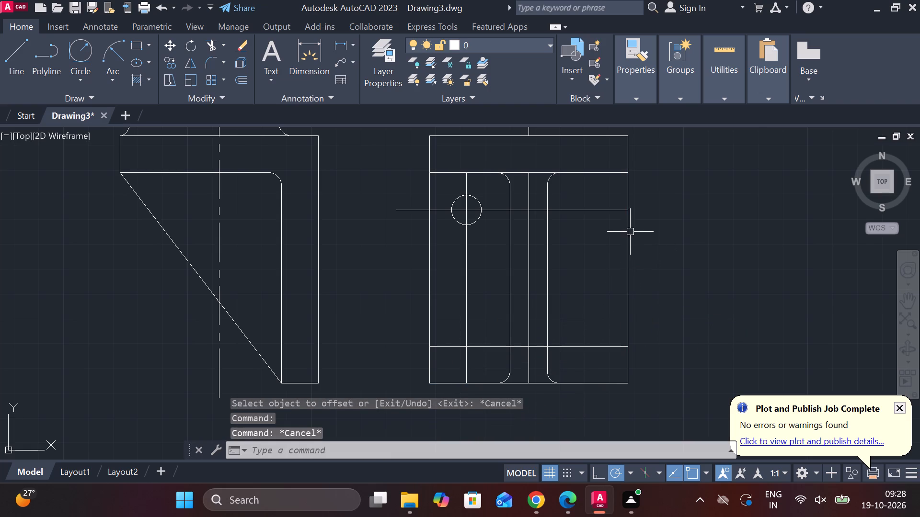
Lengthen the side view's central vertical line upward to the top edge of the view.
middle_click_drag(636, 246, 646, 287)
left_click(537, 227)
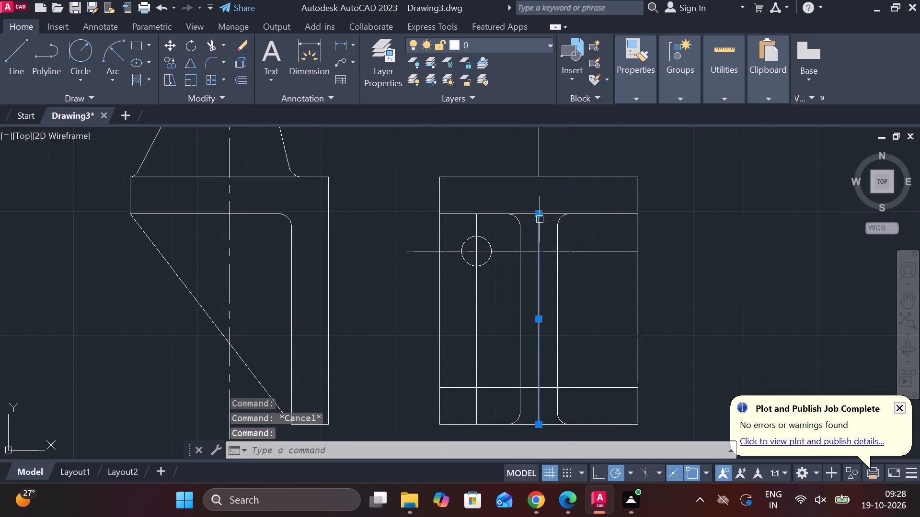
left_click(573, 253)
left_click(542, 171)
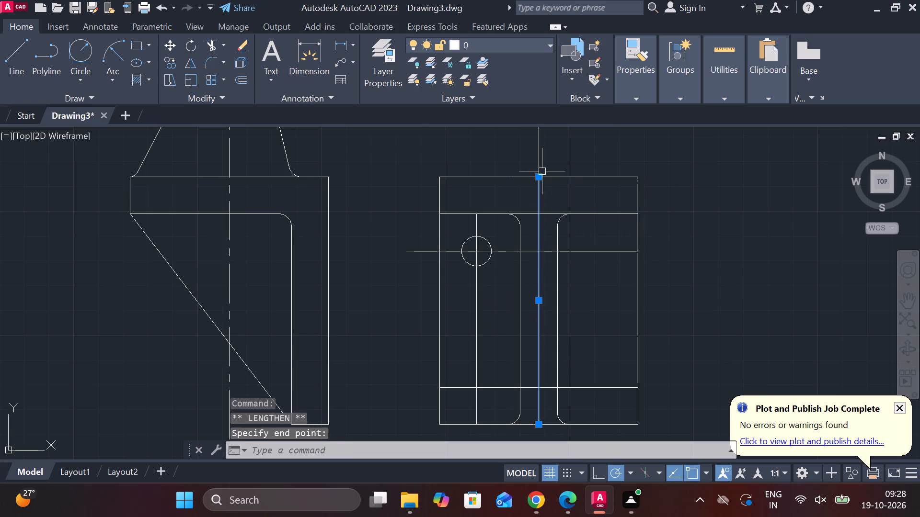
key("Escape")
Draw a circle of diameter 12 centred where the upper horizontal construction line meets the side view's right edge.
middle_click_drag(732, 263, 715, 237)
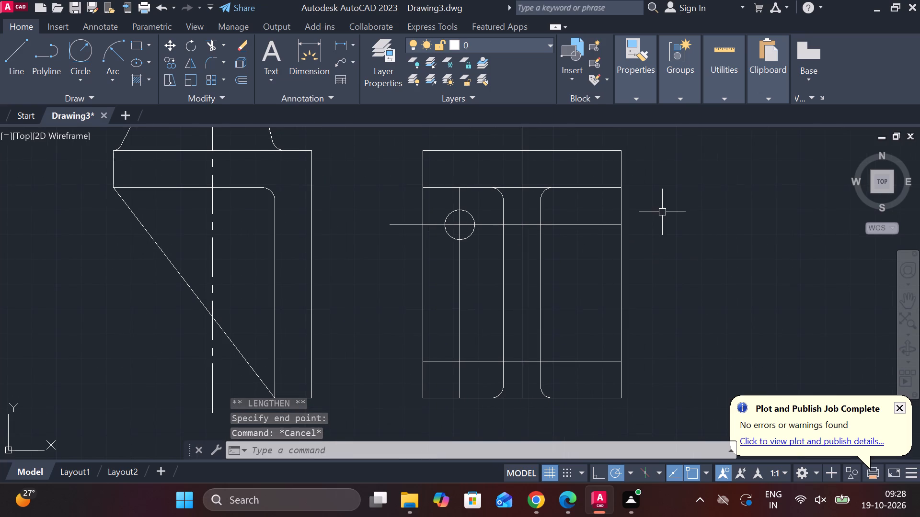
type("c")
key("space")
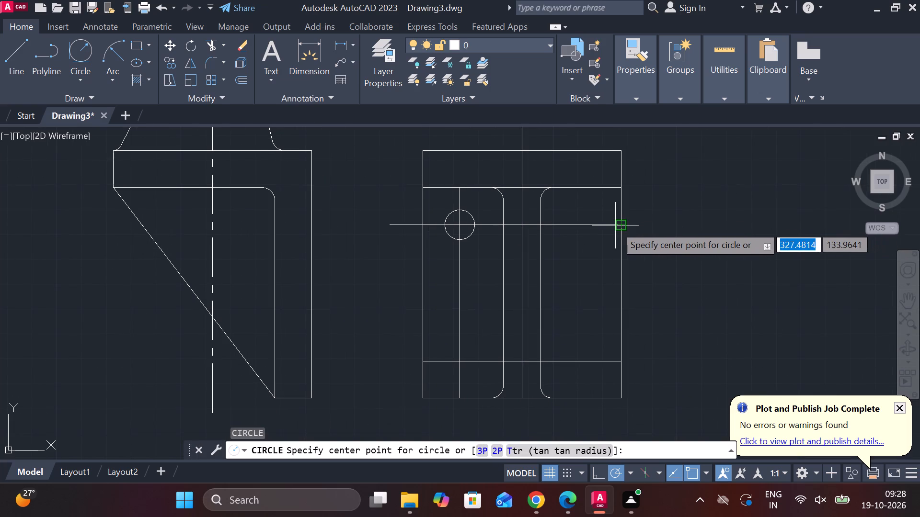
left_click(620, 225)
type("d")
key("space")
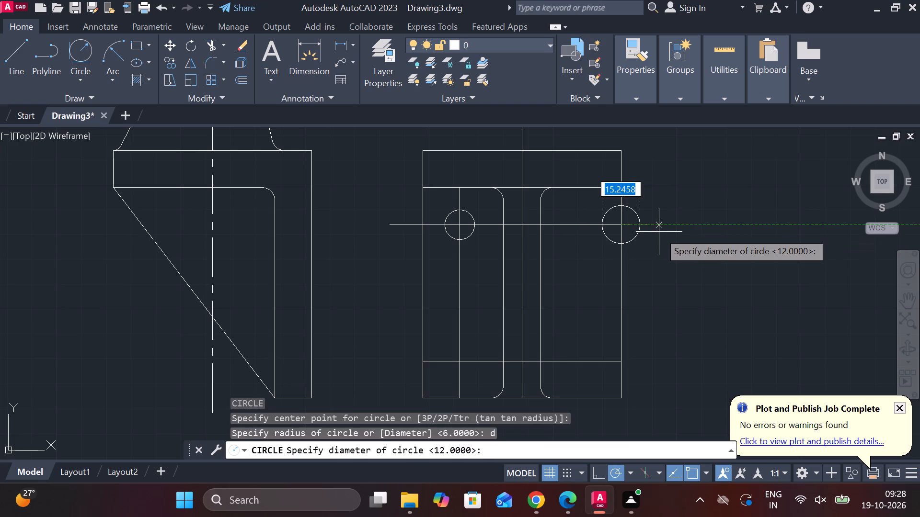
type("12")
key("space")
Move the new upper-right circle 15 inward along the horizontal construction line.
left_click(634, 217)
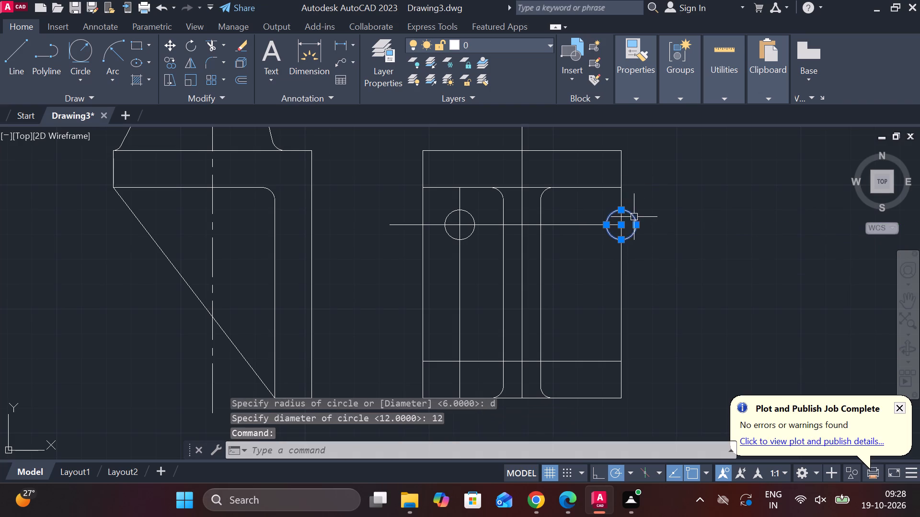
key("m")
key("Return")
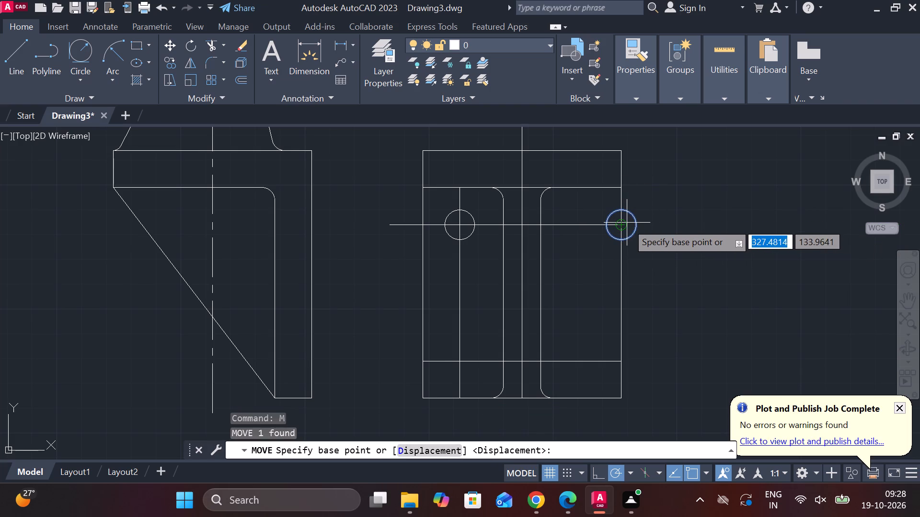
left_click(621, 223)
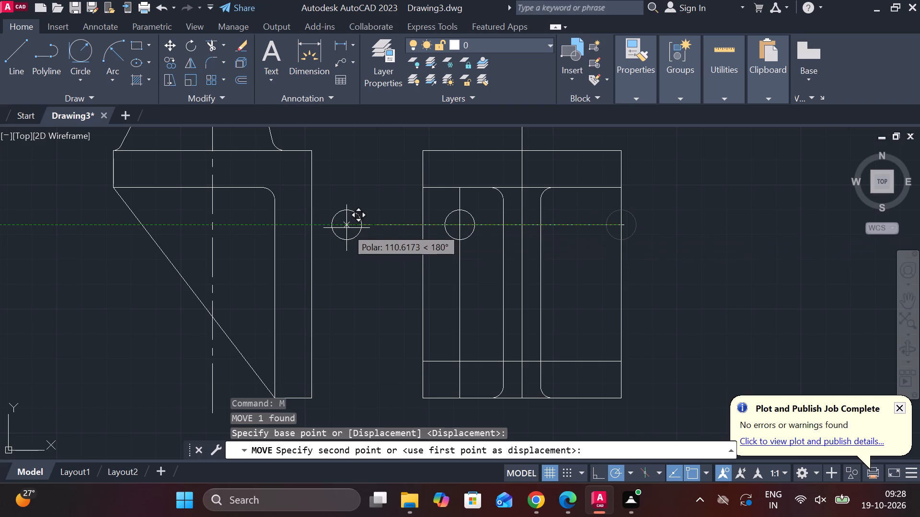
type("15")
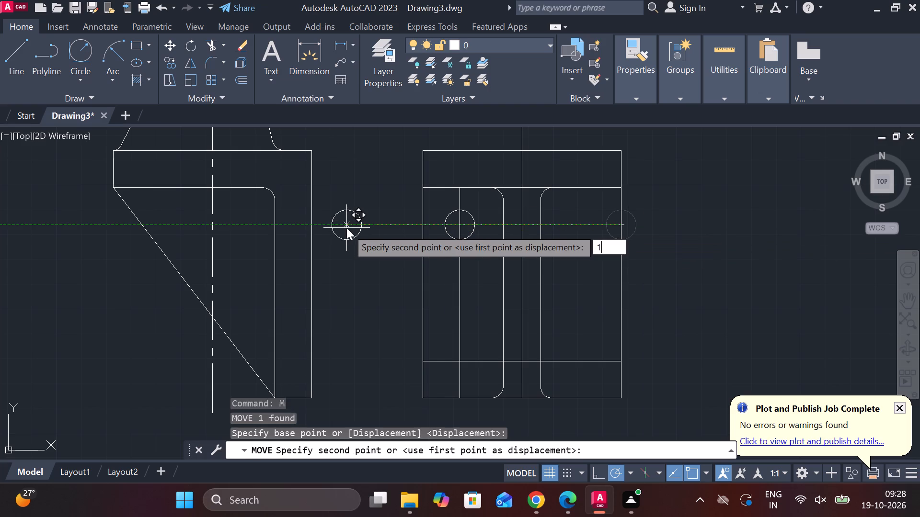
key("Return")
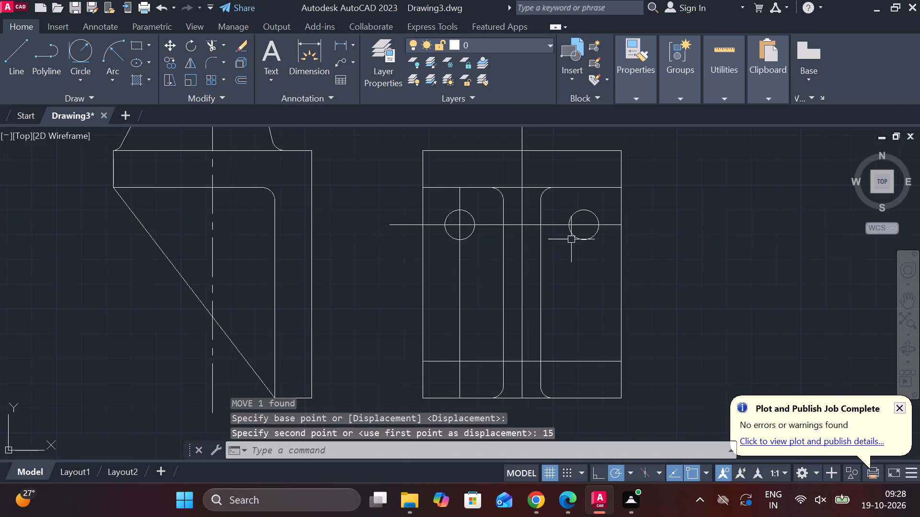
key("Escape")
Draw a circle of diameter 12 centred where the vertical construction line crosses the lower offset line.
type("c")
key("space")
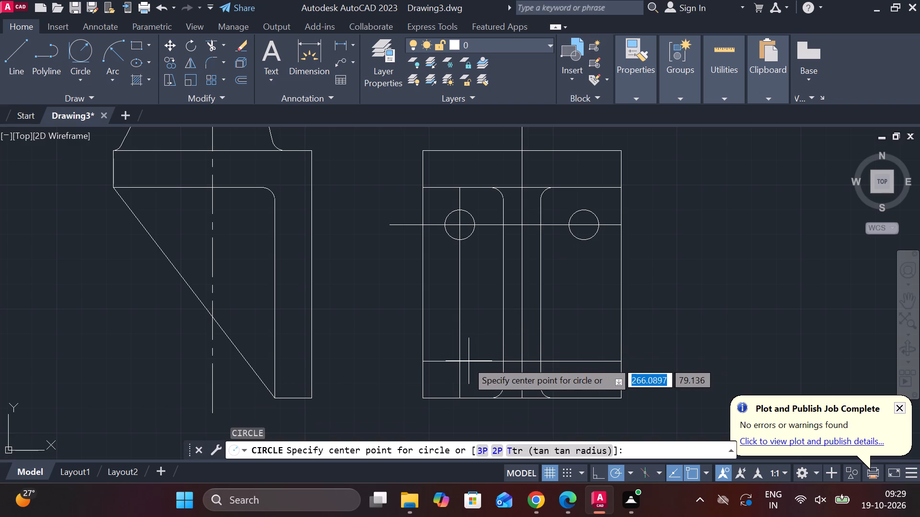
left_click(455, 360)
type("d 12")
key("space")
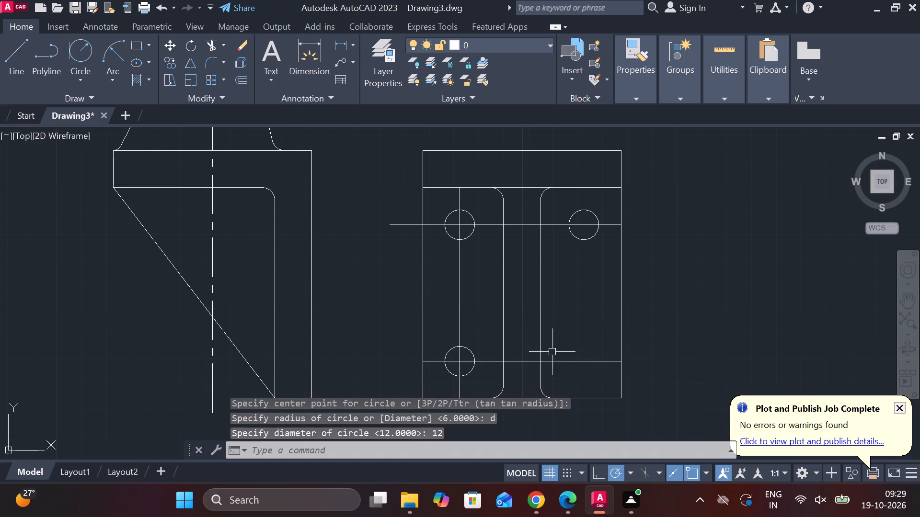
key("Escape")
Draw a circle of diameter 12 centred where the lower offset line meets the side view's right edge.
type("c")
key("space")
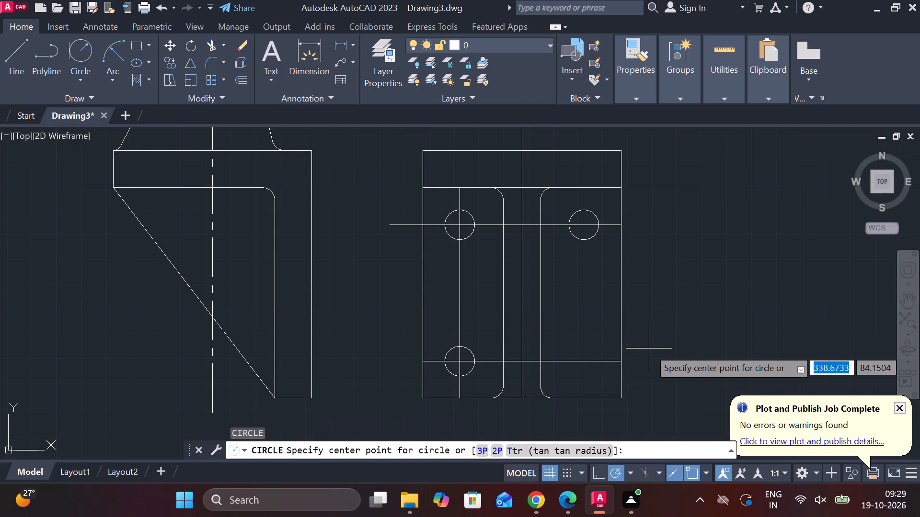
left_click(618, 360)
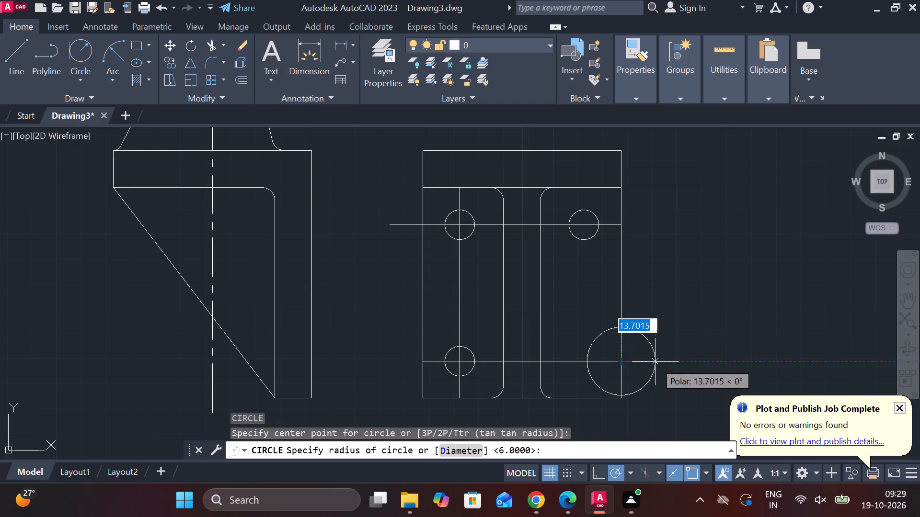
type("d 12")
key("space")
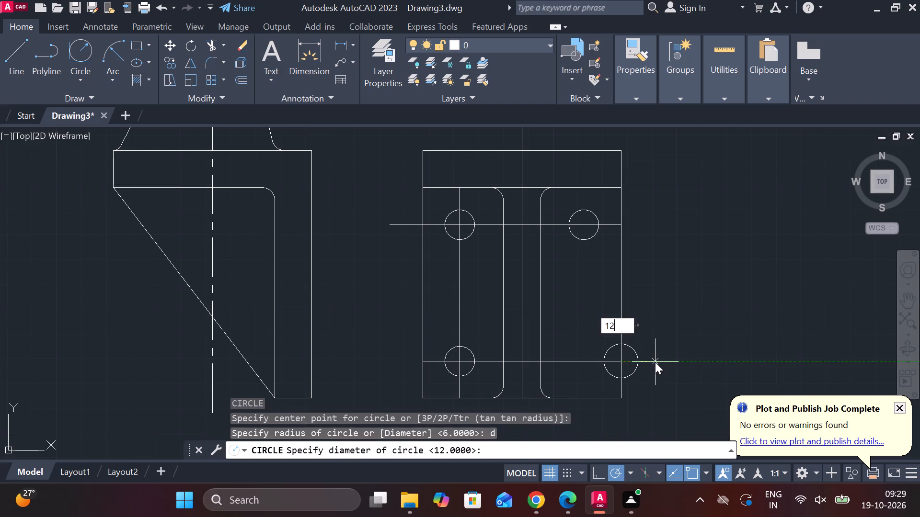
Move the lower-right circle 15 inward along the lower offset line.
left_click(632, 356)
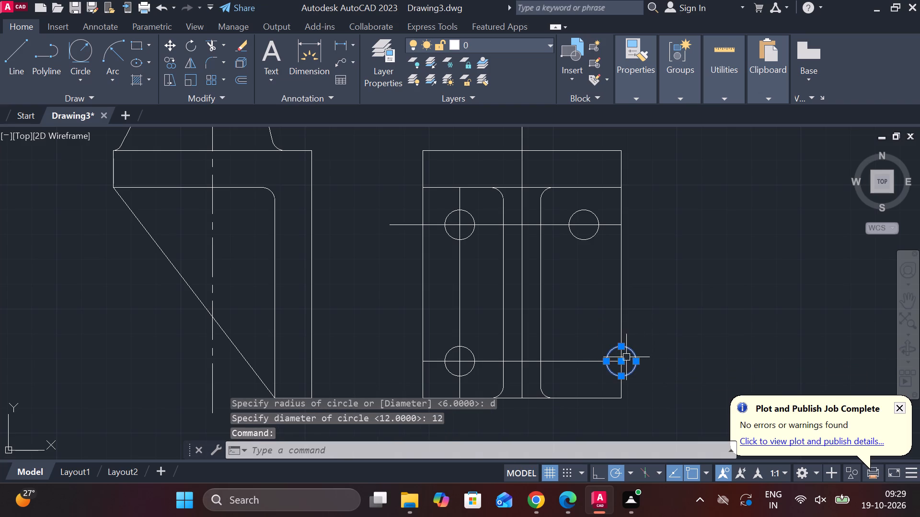
left_click(621, 362)
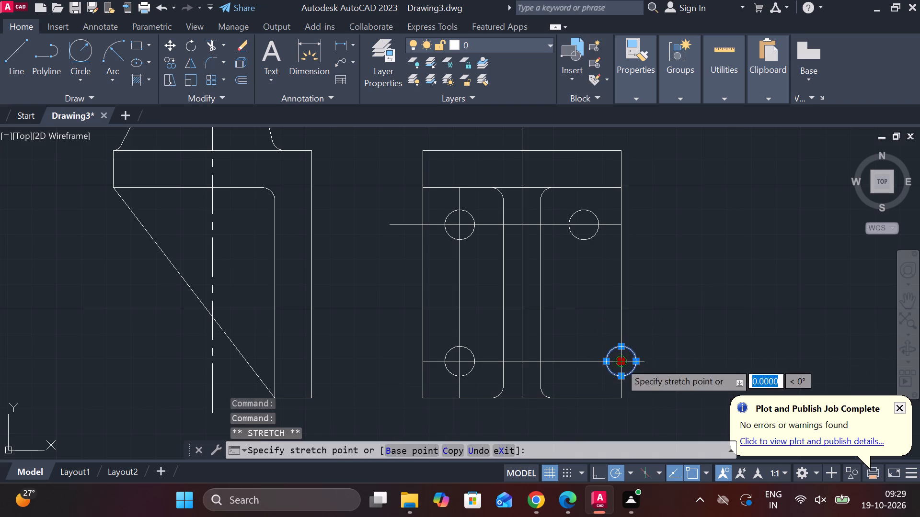
type("15")
key("Return")
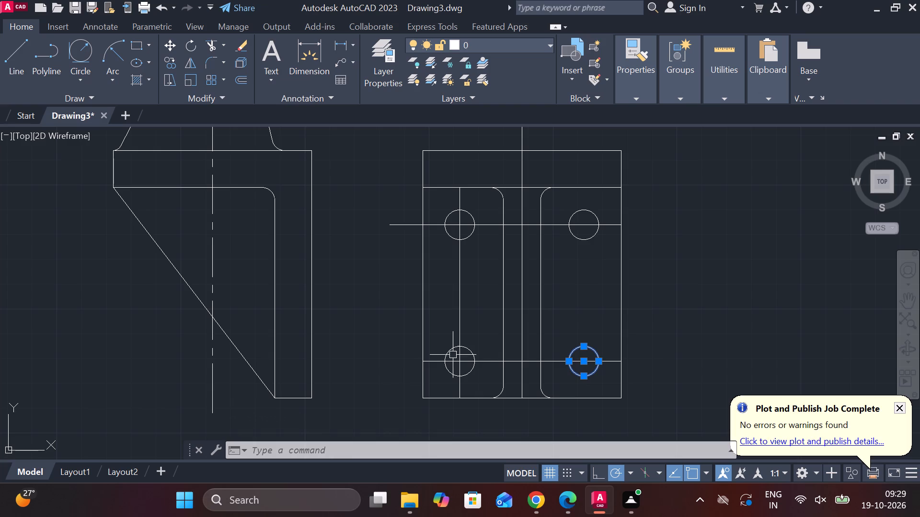
key("Escape")
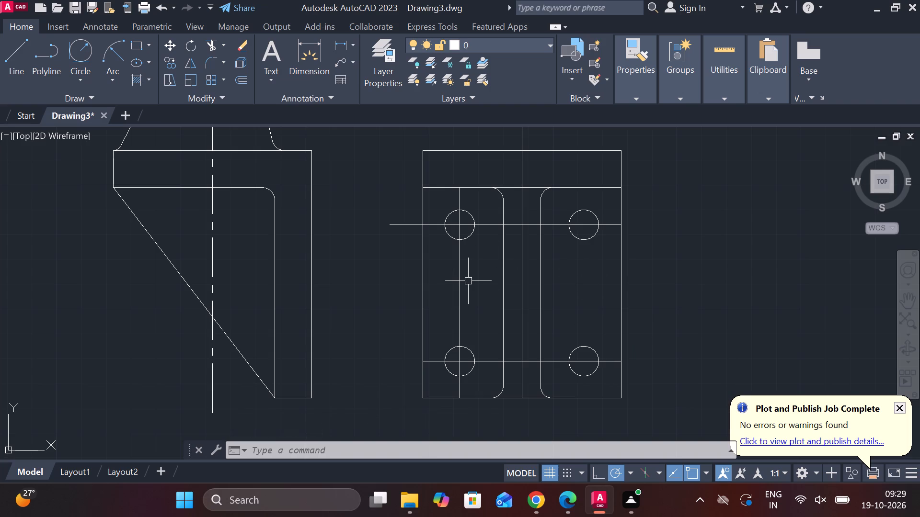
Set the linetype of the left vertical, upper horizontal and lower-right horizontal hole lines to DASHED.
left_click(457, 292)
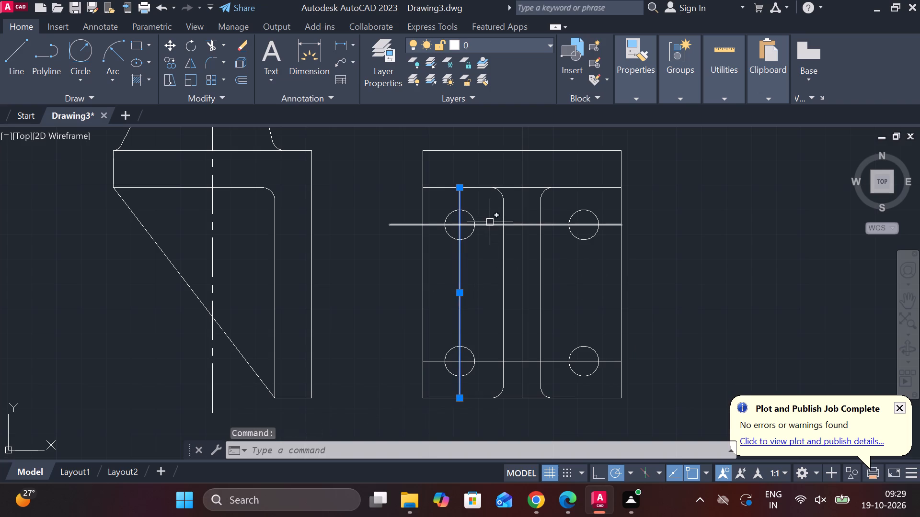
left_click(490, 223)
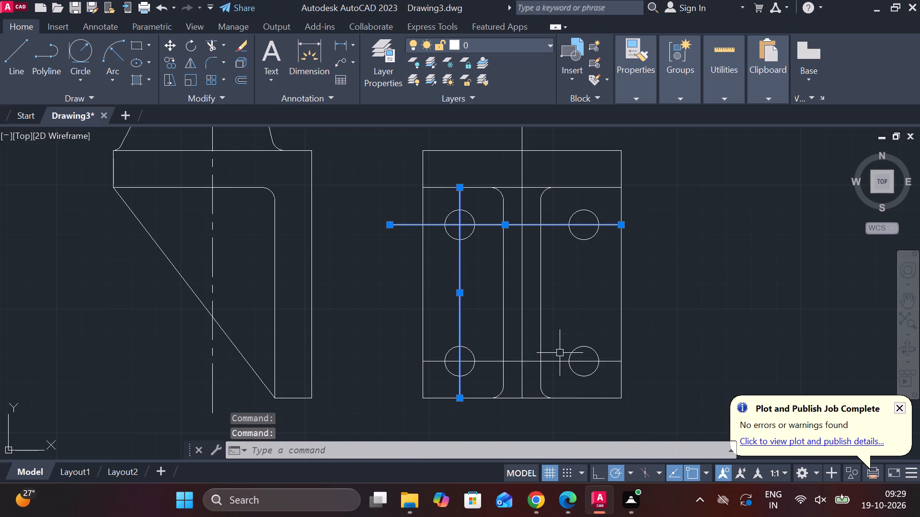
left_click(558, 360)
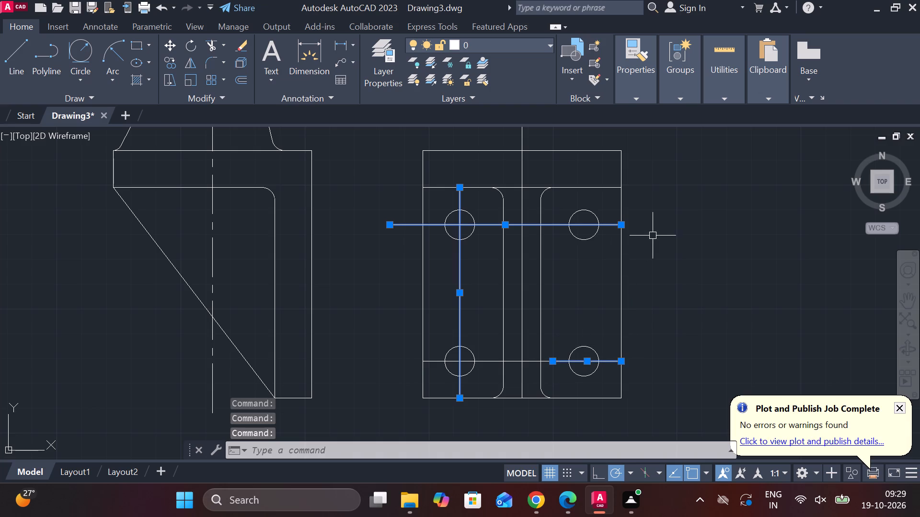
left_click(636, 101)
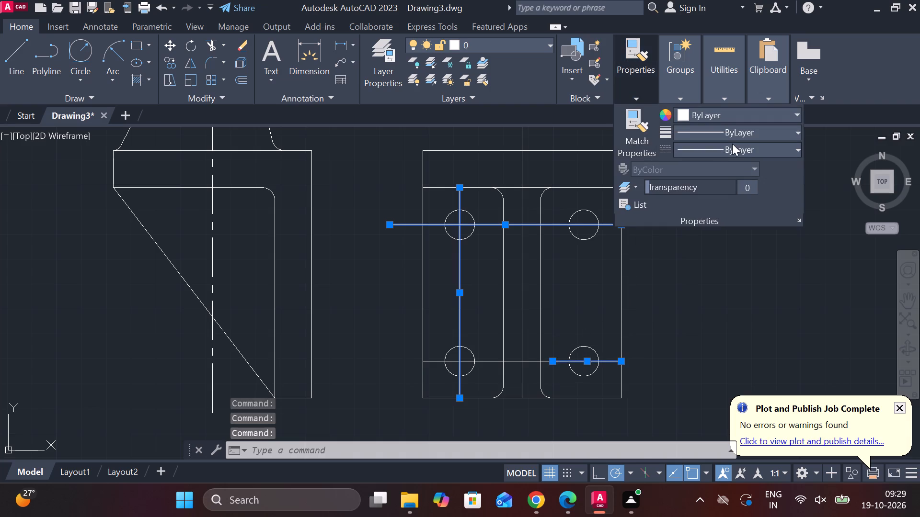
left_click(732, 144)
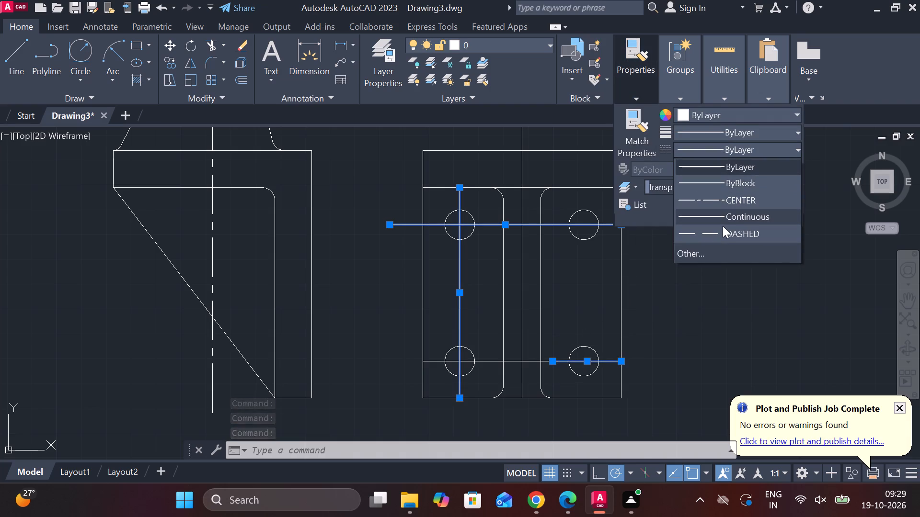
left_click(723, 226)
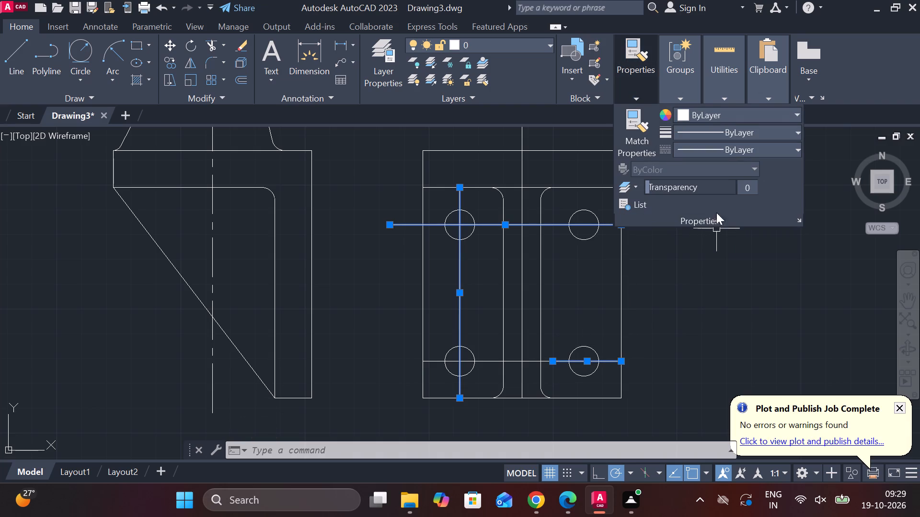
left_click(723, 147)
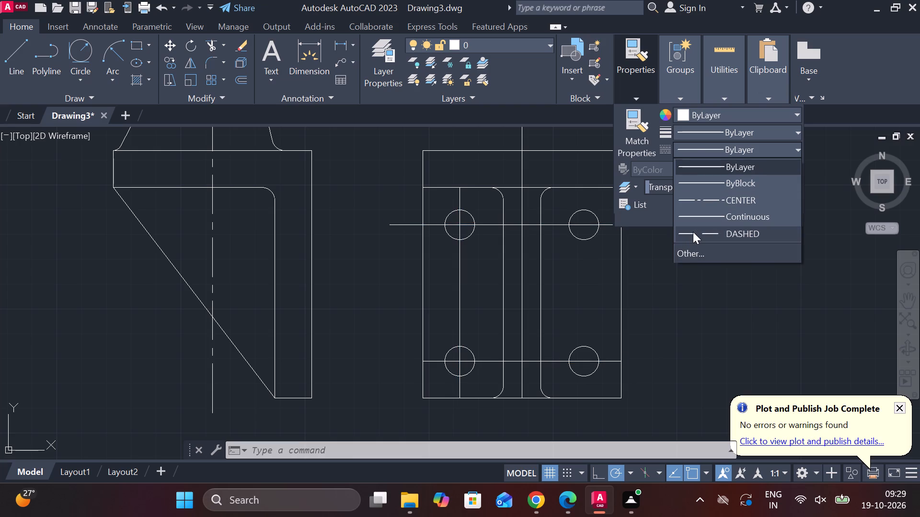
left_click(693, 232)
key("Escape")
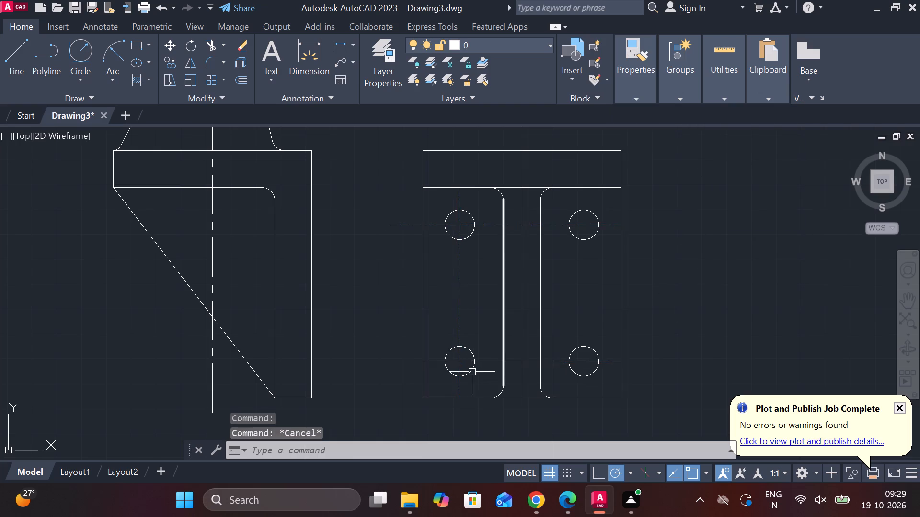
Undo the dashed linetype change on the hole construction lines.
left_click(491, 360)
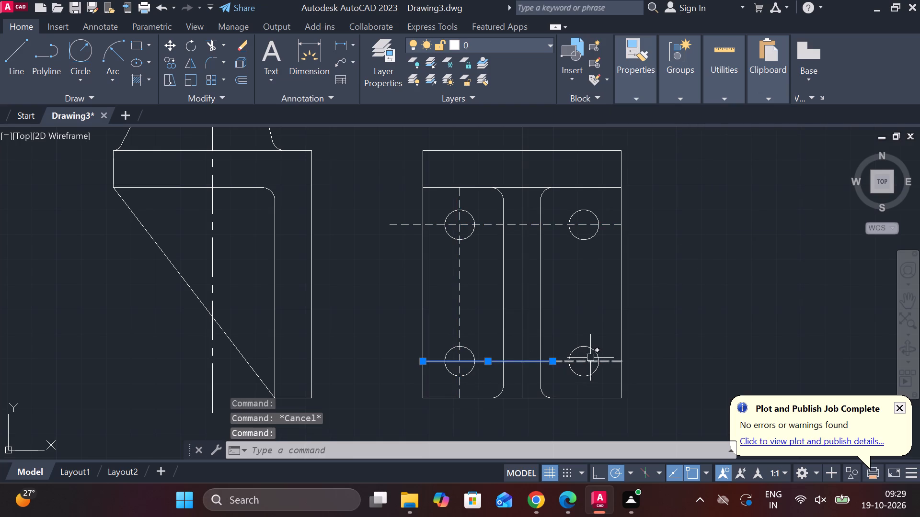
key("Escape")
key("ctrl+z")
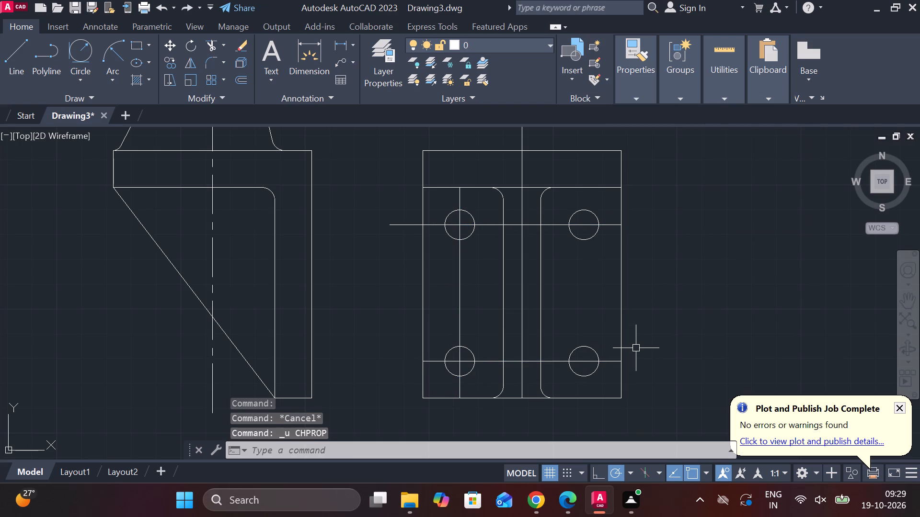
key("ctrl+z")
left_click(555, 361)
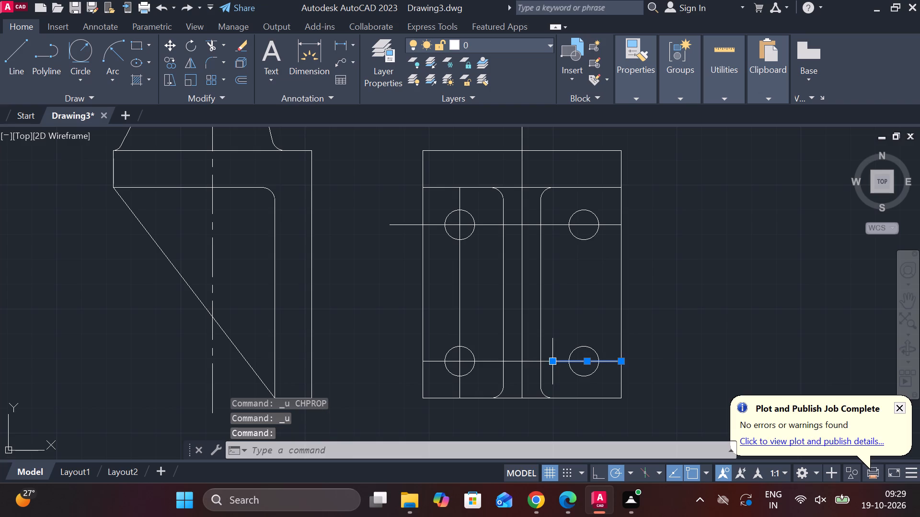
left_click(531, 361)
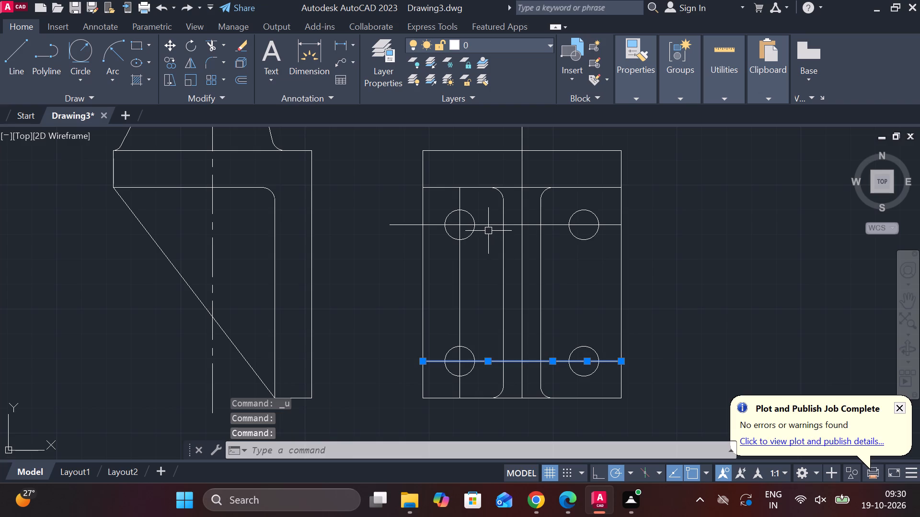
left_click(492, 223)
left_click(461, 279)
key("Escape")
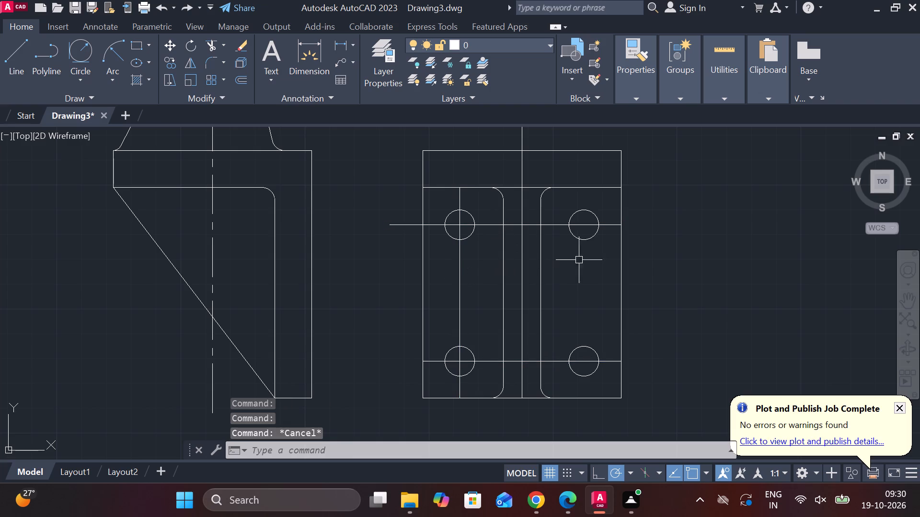
Draw a vertical line 55 long from the lower-right circle's centre to the upper-right circle's centre.
key("l")
key("Return")
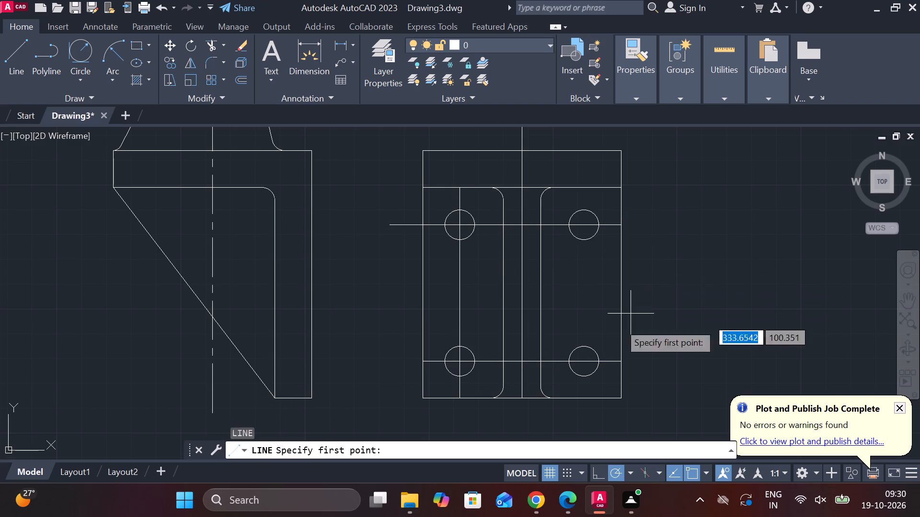
left_click(580, 364)
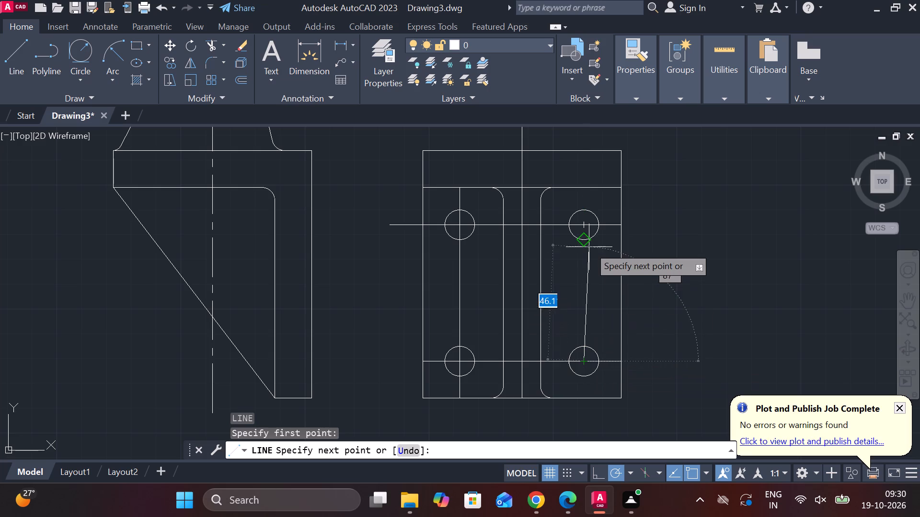
left_click(584, 223)
key("Escape")
Lengthen the new vertical line past the side view's bottom edge and 15 upward to the horizontal flange line.
left_click(587, 281)
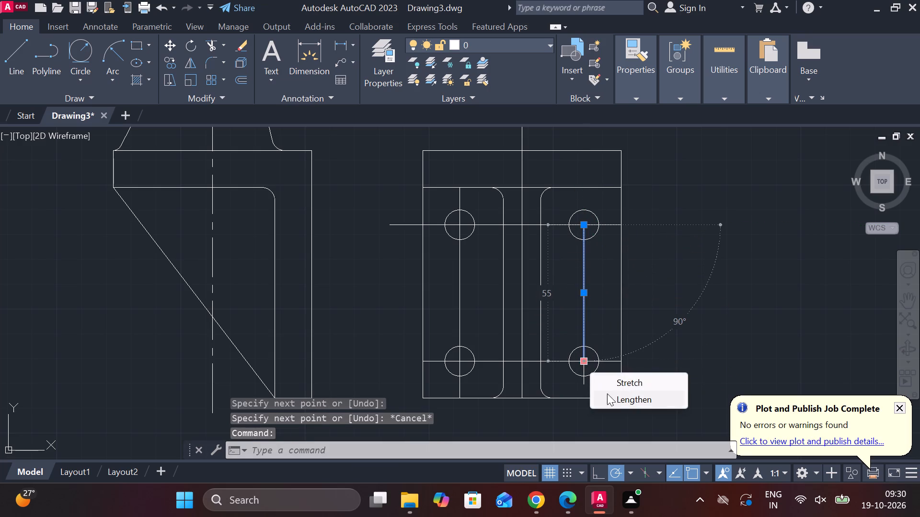
left_click(607, 393)
left_click(602, 411)
key("Escape")
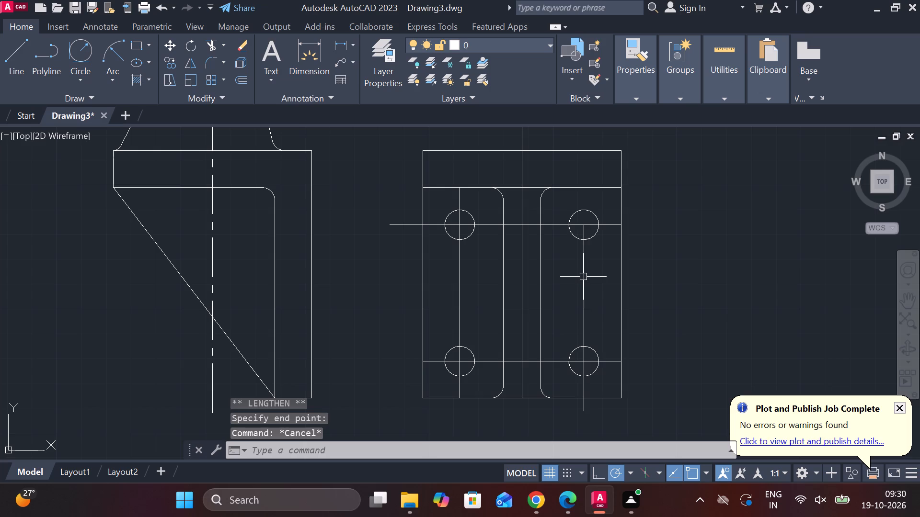
left_click(585, 256)
left_click(609, 271)
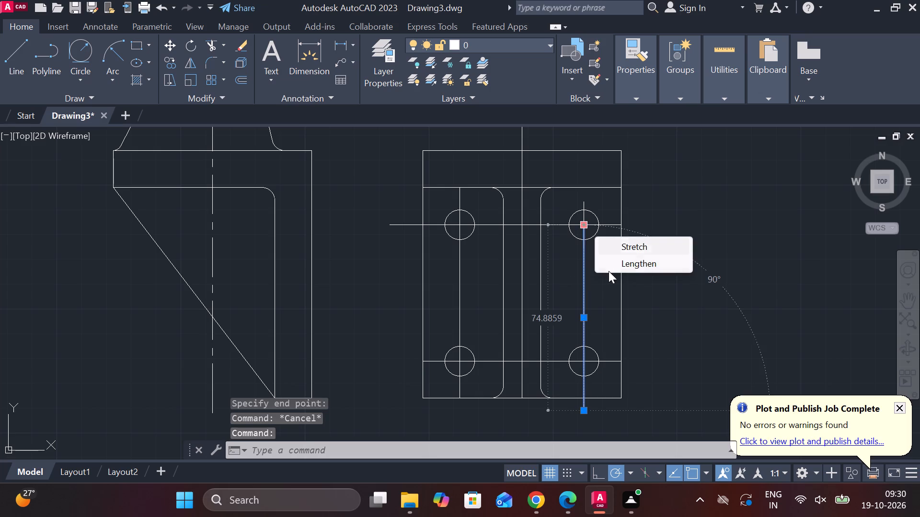
left_click(604, 184)
key("Escape")
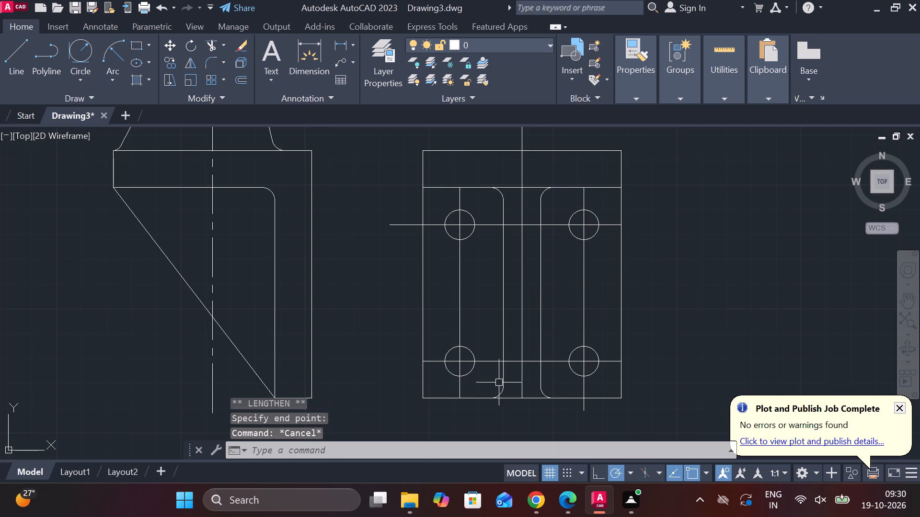
Trim the upper horizontal line's overhang beyond the left edge and the right vertical line's overhang below the bottom edge.
key("Escape")
type("tr")
key("space")
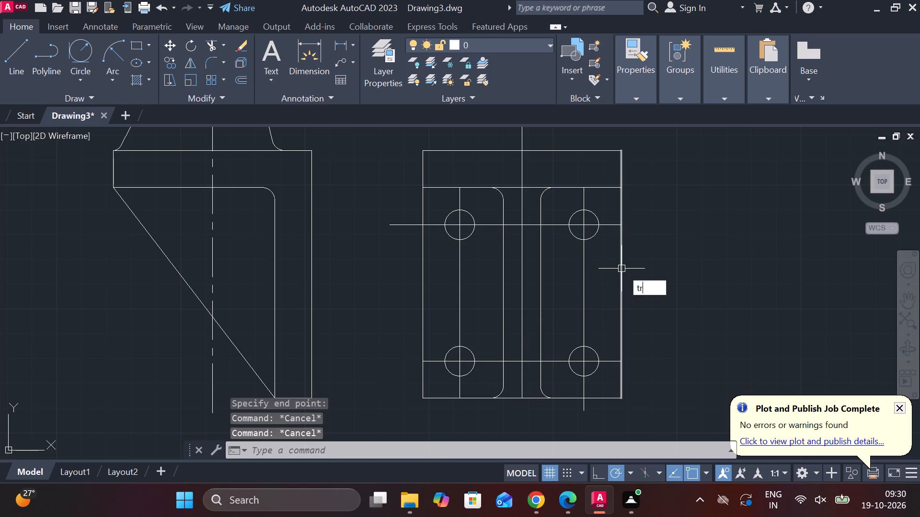
left_click(413, 225)
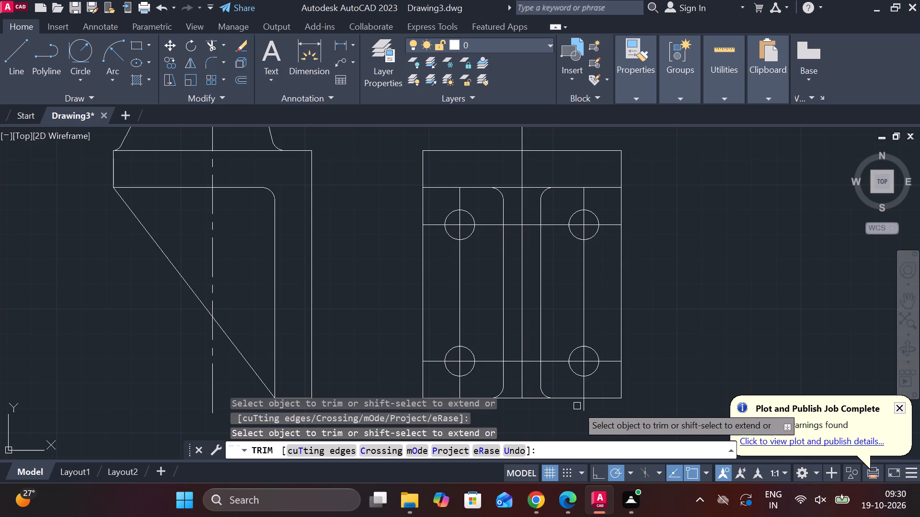
left_click(580, 405)
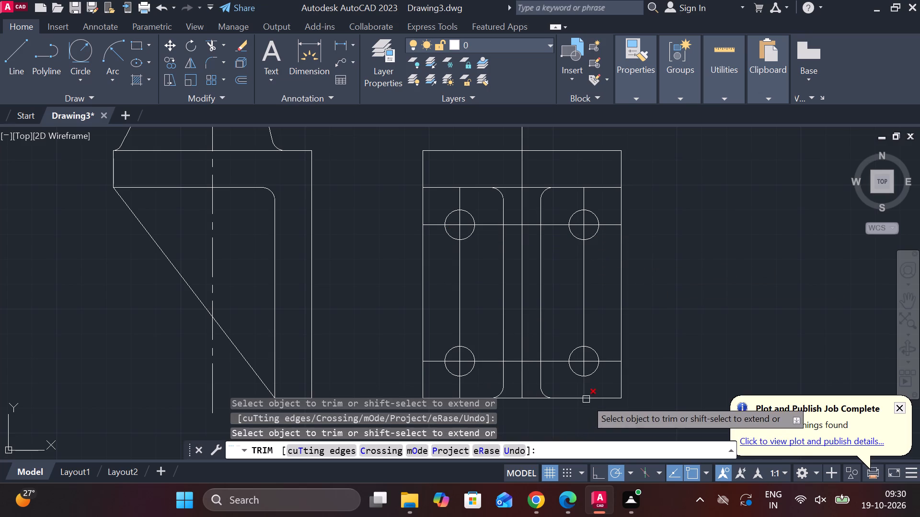
middle_click_drag(586, 399, 622, 347)
key("Escape")
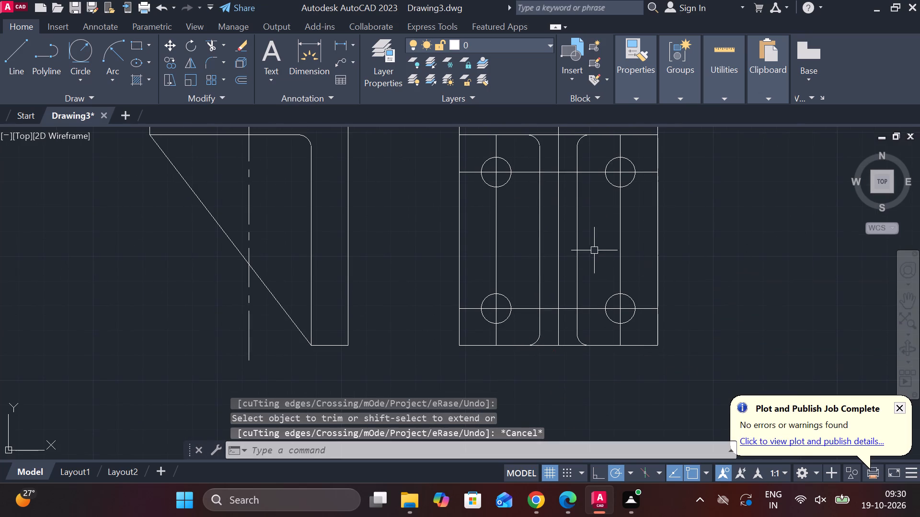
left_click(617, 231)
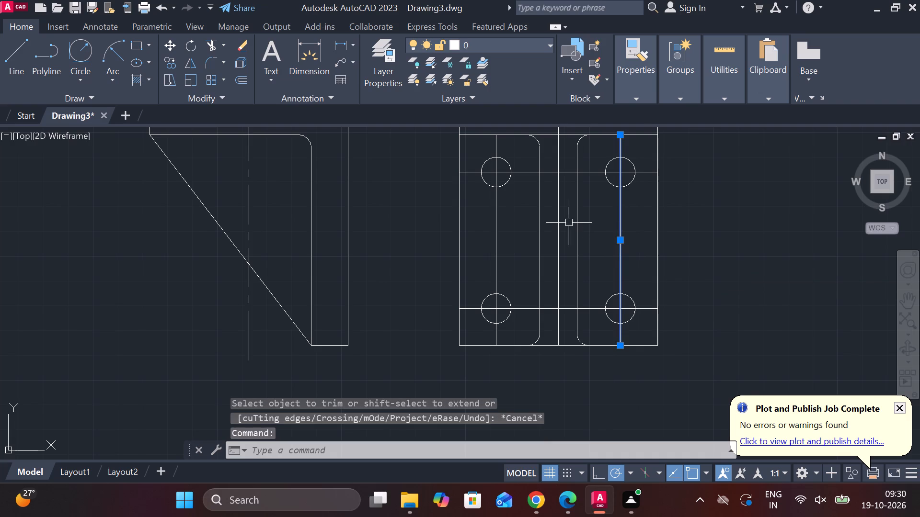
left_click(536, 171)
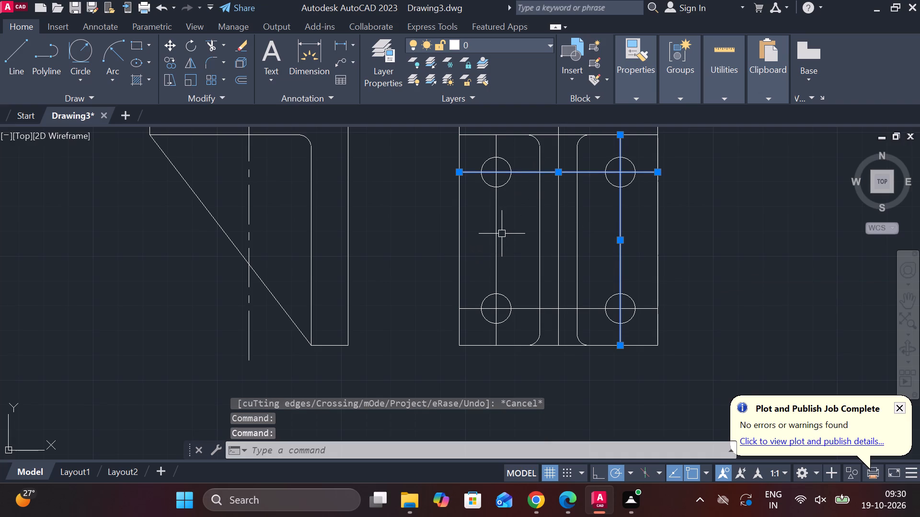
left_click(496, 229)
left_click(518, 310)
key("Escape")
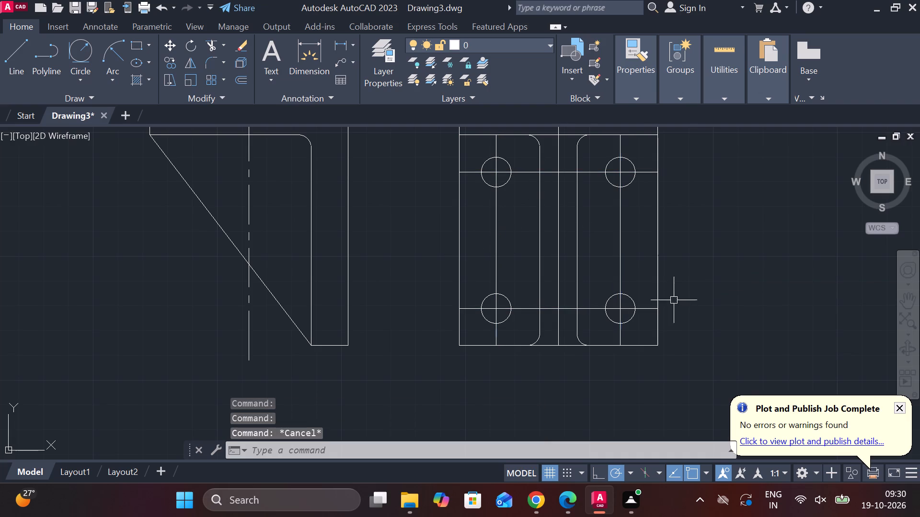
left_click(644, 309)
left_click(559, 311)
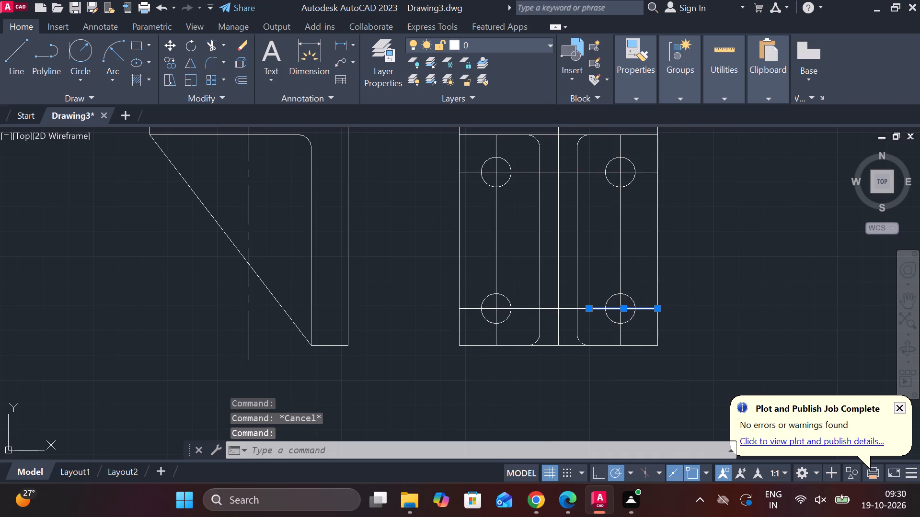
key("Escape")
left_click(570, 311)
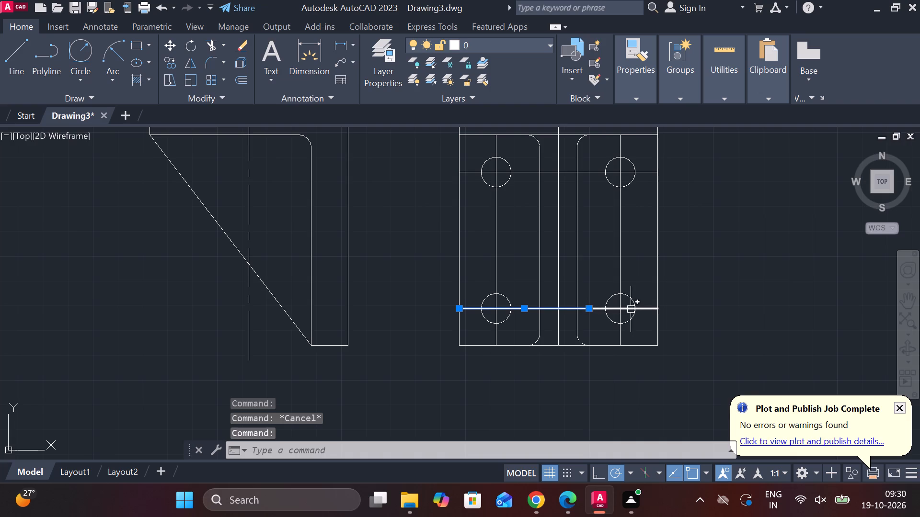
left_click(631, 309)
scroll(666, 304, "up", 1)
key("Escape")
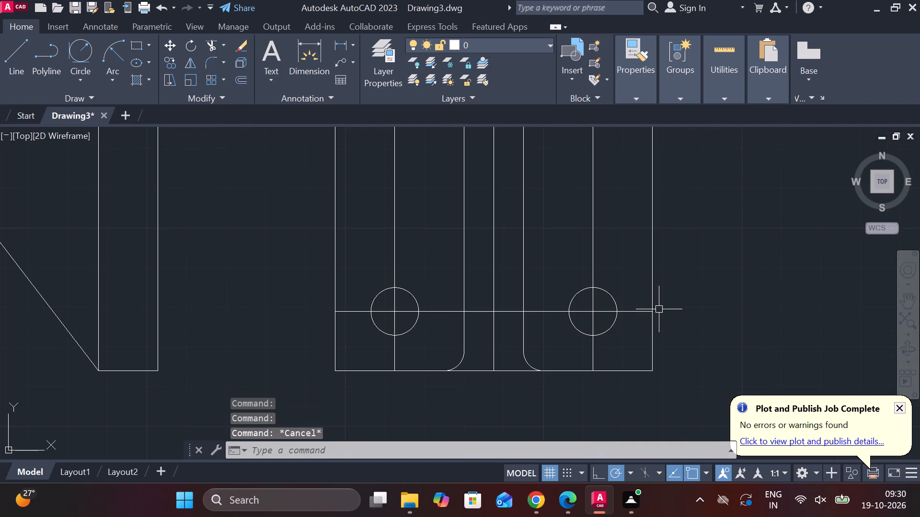
Join the two collinear segments through the lower circles into one horizontal line.
left_click(648, 311)
left_click(510, 315)
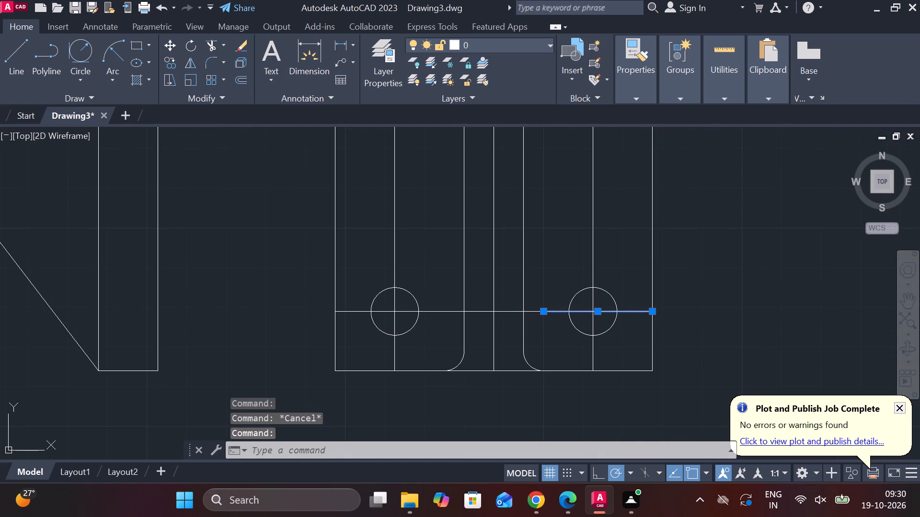
key("j")
key("Return")
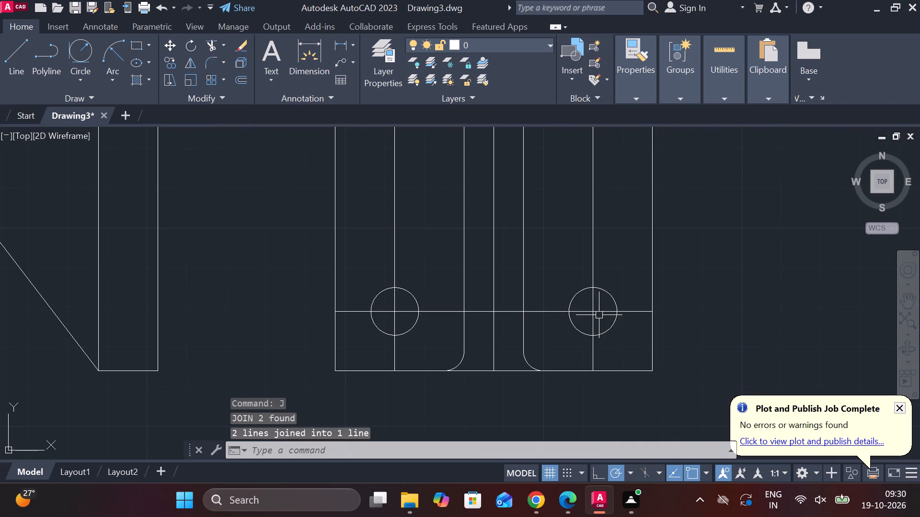
Apply the DASHED linetype to the two horizontal and two vertical lines through the side view's four holes.
left_click(562, 314)
middle_click_drag(564, 299, 568, 373)
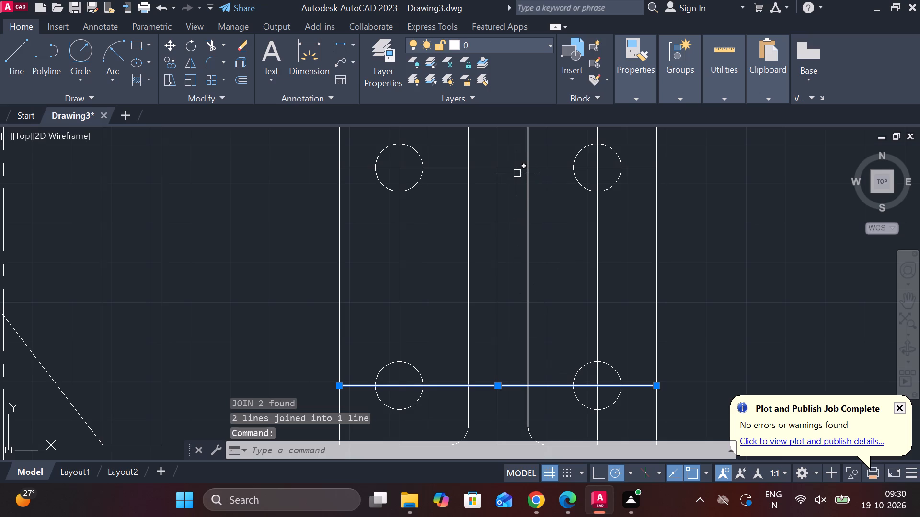
left_click(514, 167)
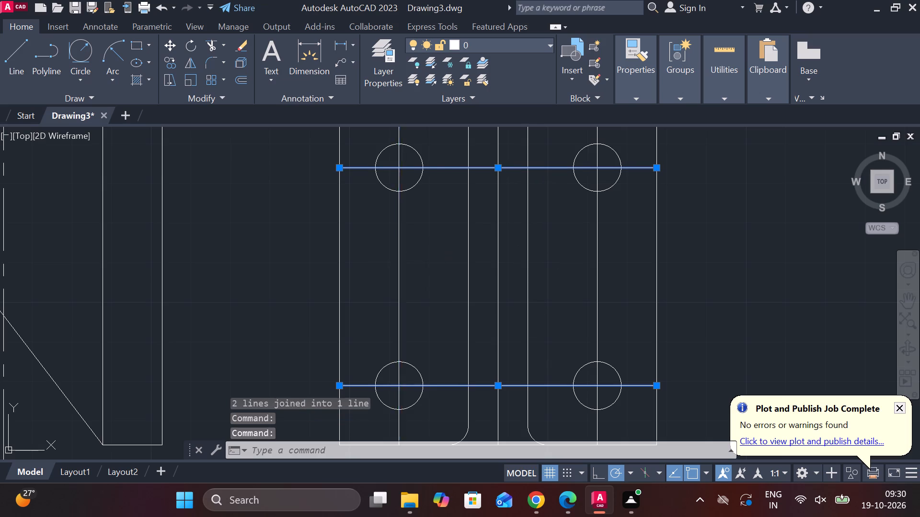
left_click(397, 261)
left_click(598, 234)
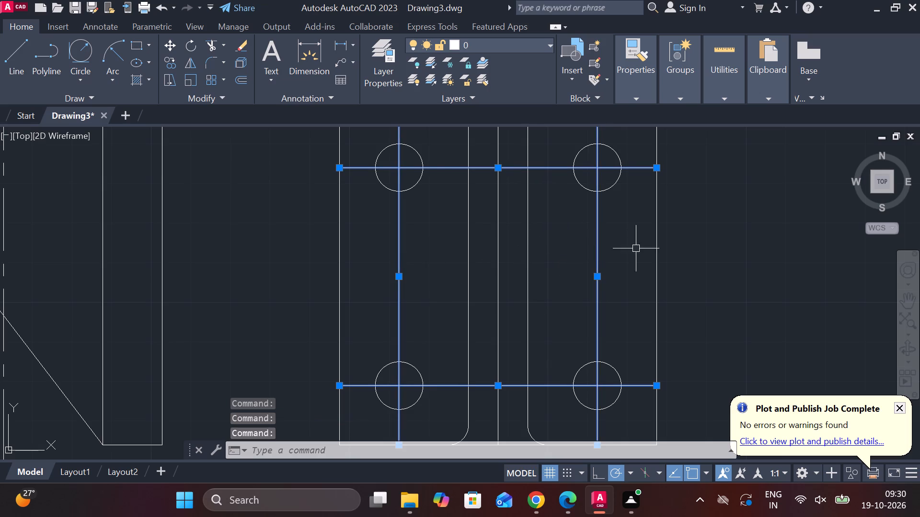
left_click(649, 93)
left_click(733, 152)
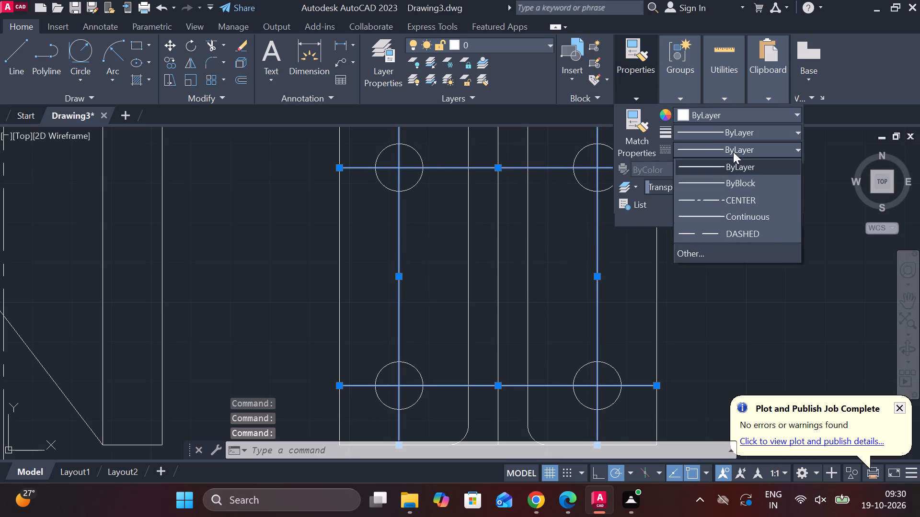
left_click(710, 236)
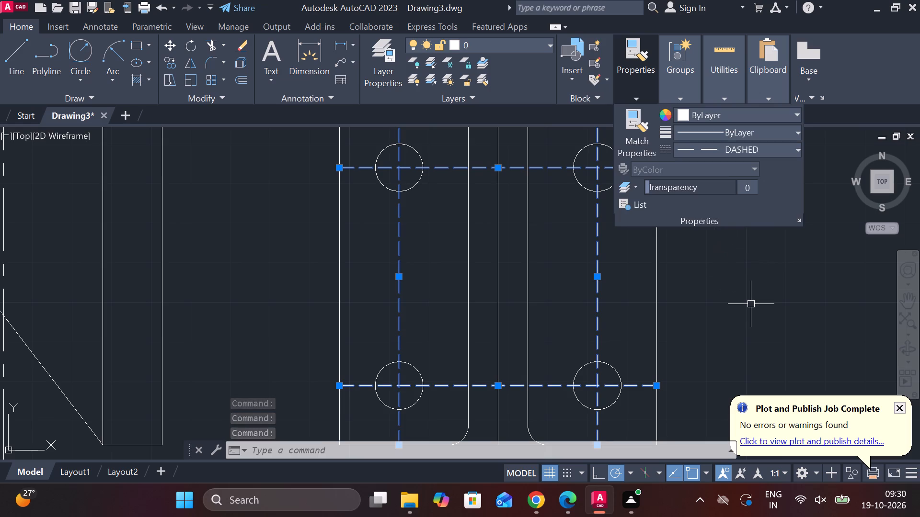
key("Escape")
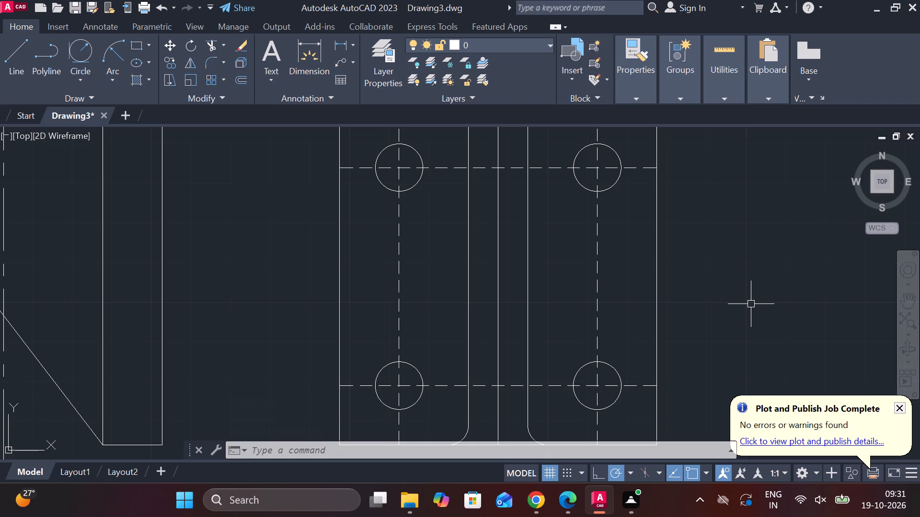
Draw a horizontal projection line from the top of the boss's outer circle across and past the side view's vertical centre line.
scroll(751, 304, "down", 2)
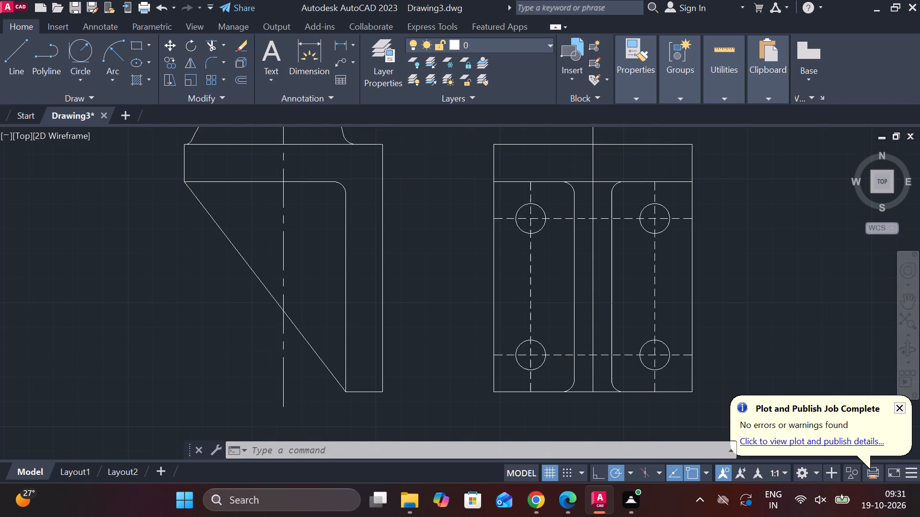
scroll(738, 296, "up", 1)
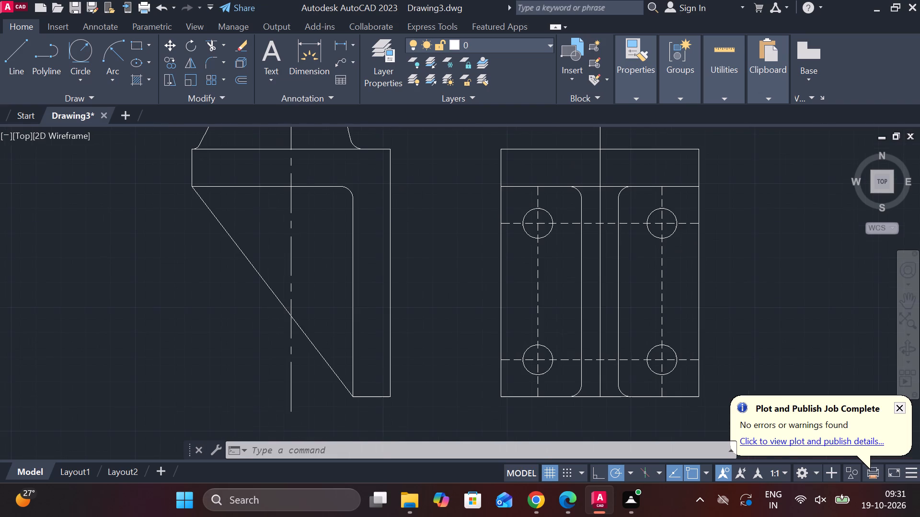
scroll(738, 296, "up", 1)
scroll(724, 295, "down", 1)
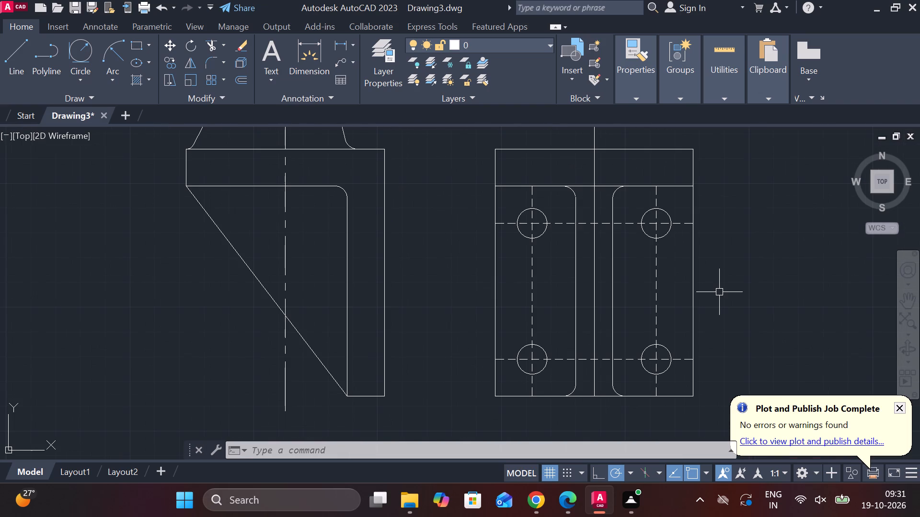
middle_click_drag(716, 294, 712, 293)
middle_click_drag(709, 267, 710, 267)
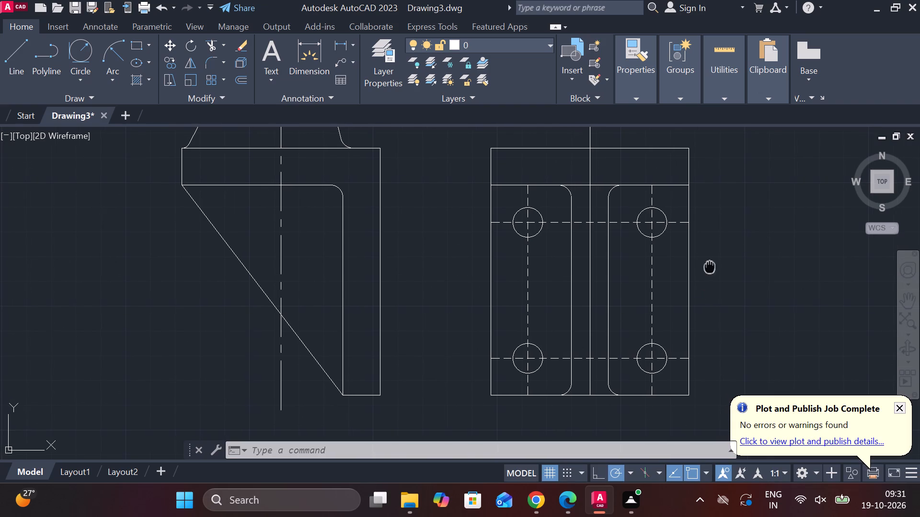
middle_click_drag(710, 267, 698, 299)
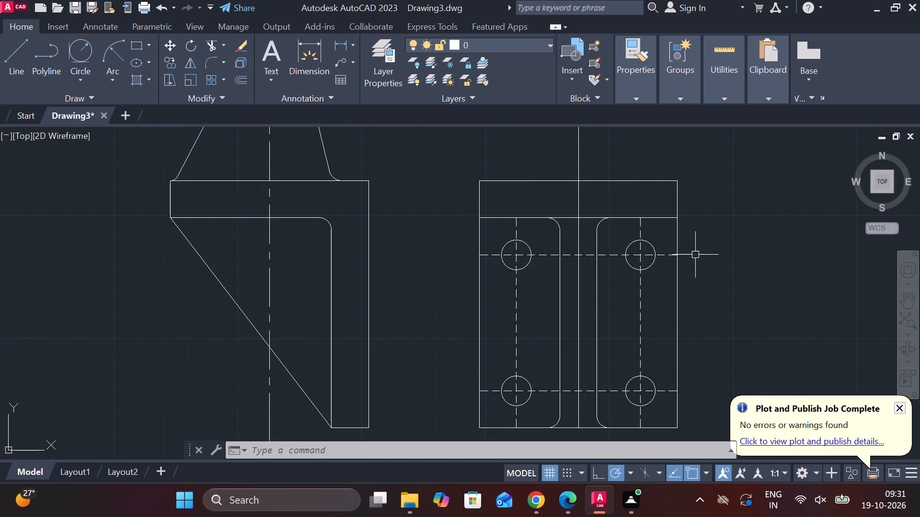
middle_click_drag(698, 255, 698, 294)
middle_click_drag(697, 283, 697, 337)
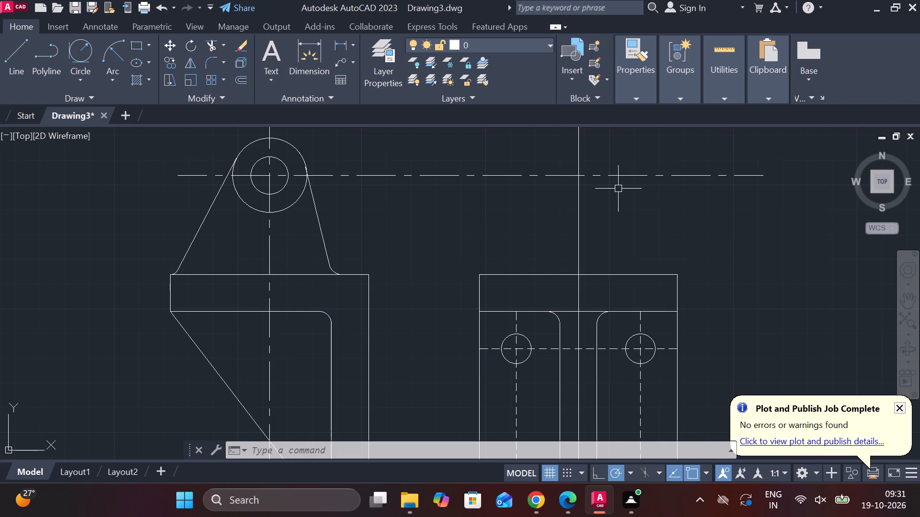
key("l")
key("Return")
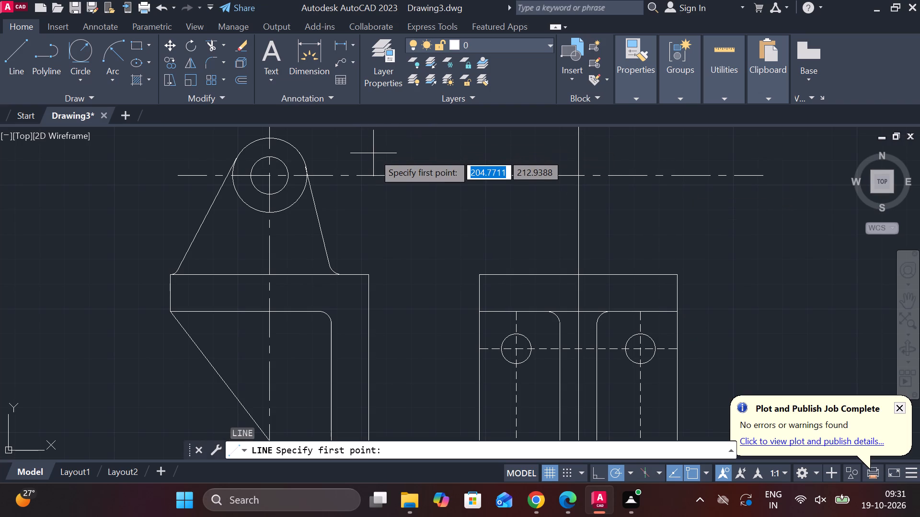
left_click(271, 138)
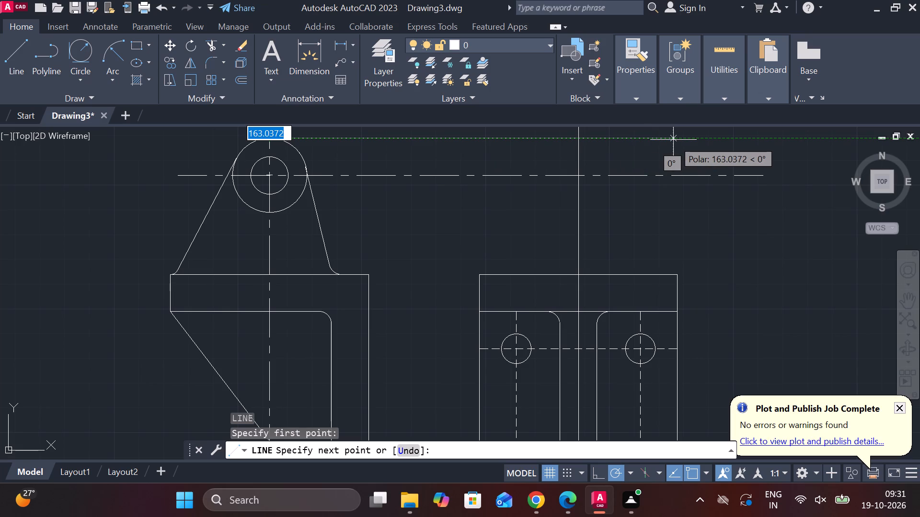
left_click(703, 139)
key("Escape")
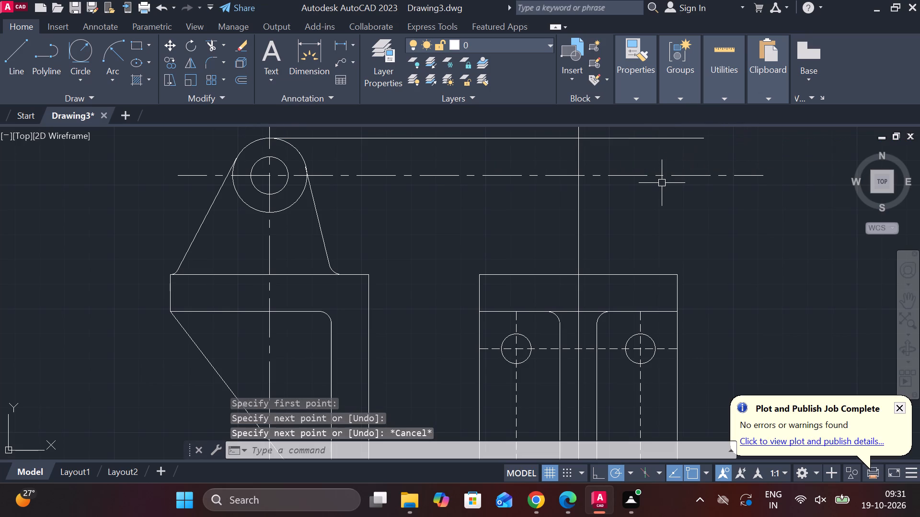
Trim the side view's vertical centre line above the new horizontal projection line.
middle_click_drag(587, 202, 595, 282)
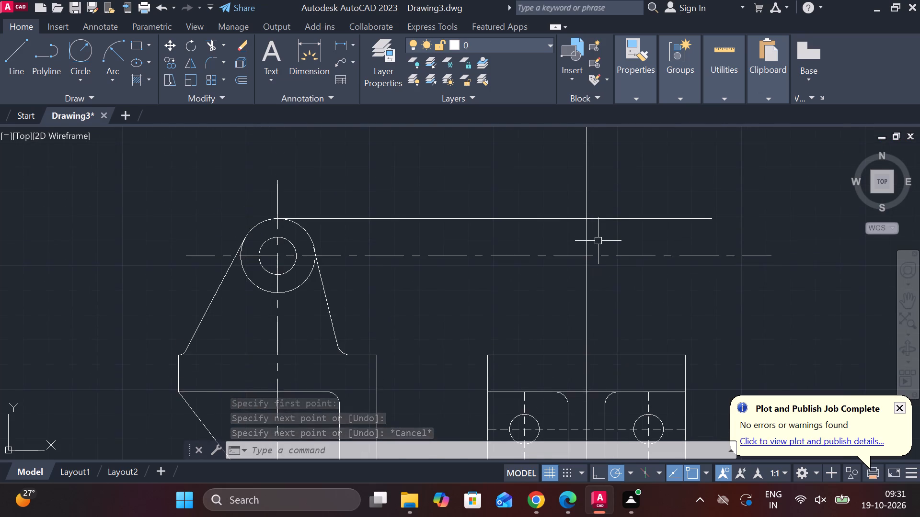
scroll(598, 237, "down", 4)
scroll(621, 214, "up", 2)
type("tr")
key("space")
left_click(595, 188)
scroll(643, 245, "up", 2)
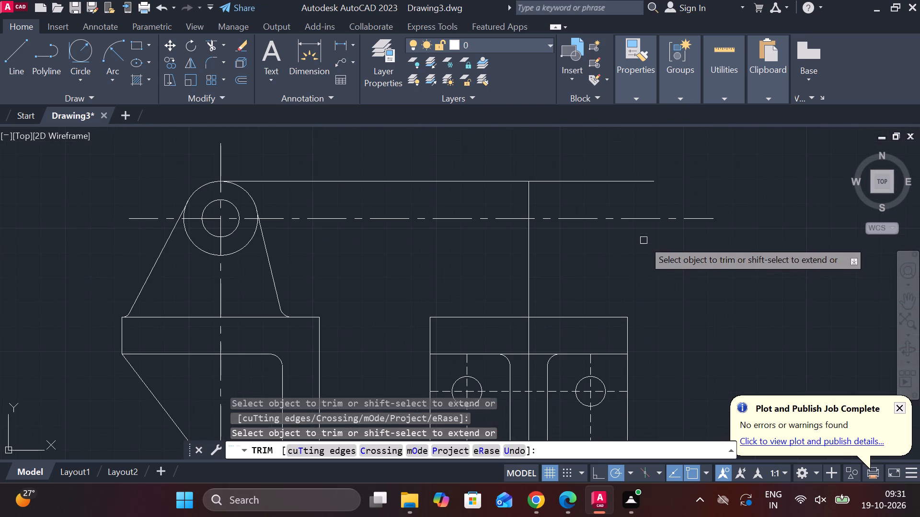
key("Escape")
Offset the centre line segment above the side view's base by 10 to both sides.
left_click(532, 248)
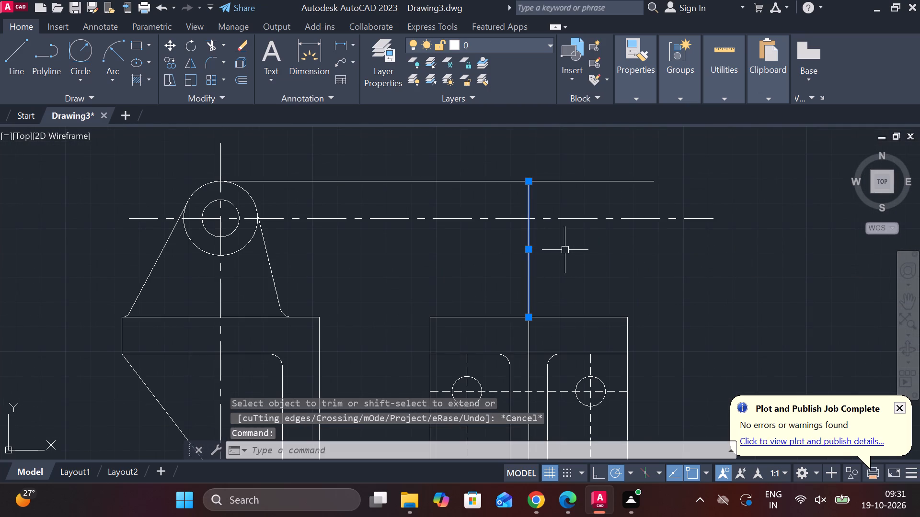
key("o")
key("Return")
key("Return")
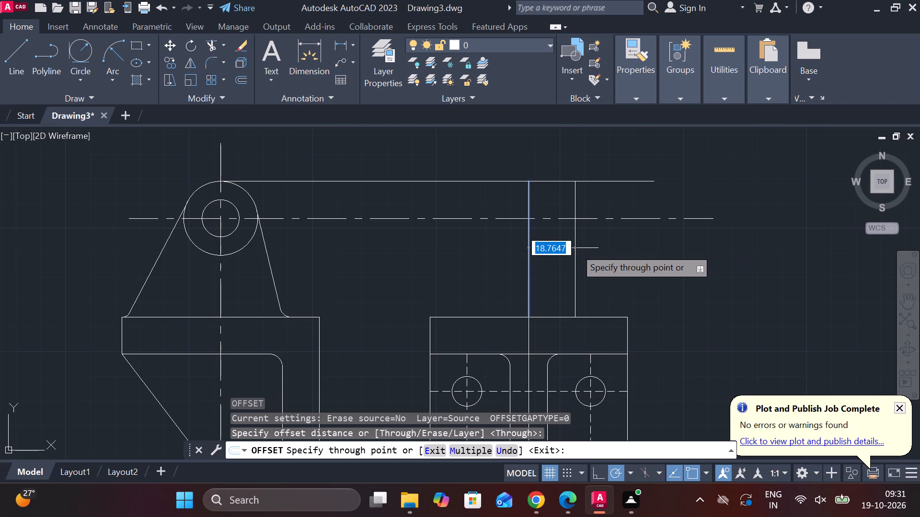
type("10")
key("Return")
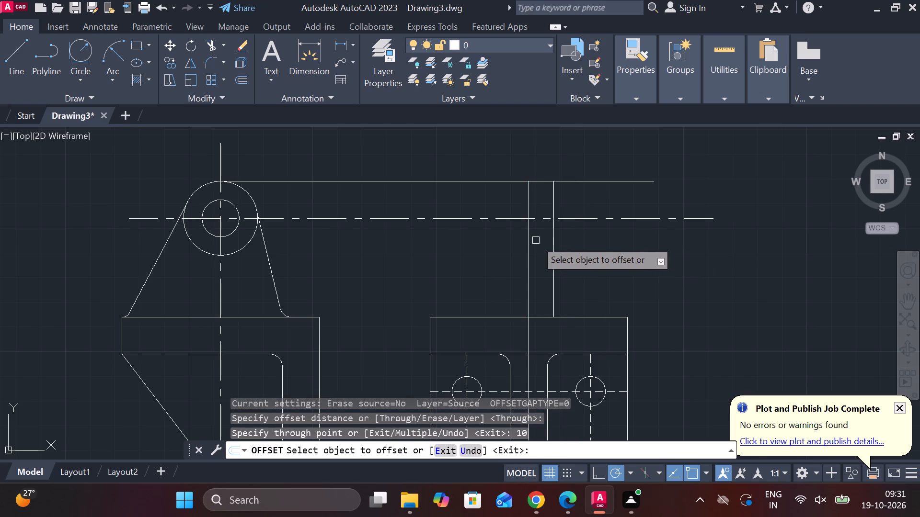
left_click(529, 244)
key("1")
key("0")
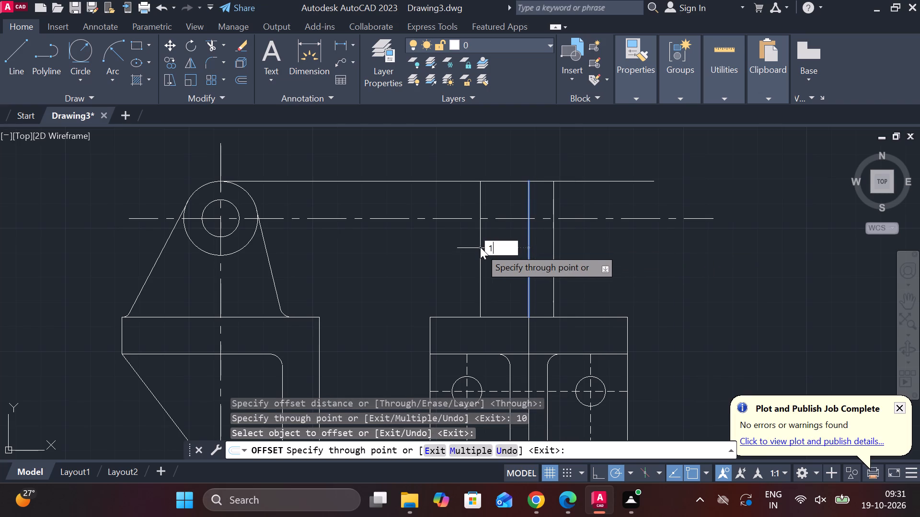
key("Return")
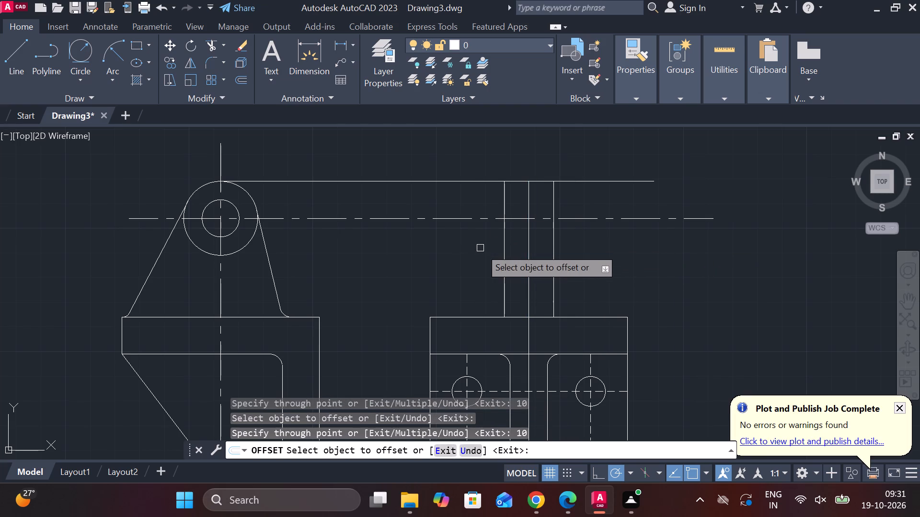
Offset each of the two new vertical lines outward by another 10 to form the lug thicknesses.
left_click(502, 194)
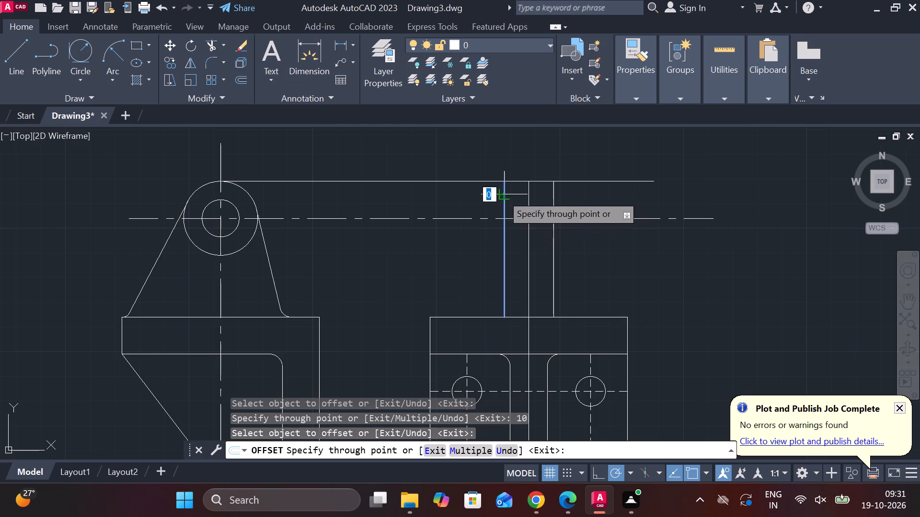
type("10")
key("Return")
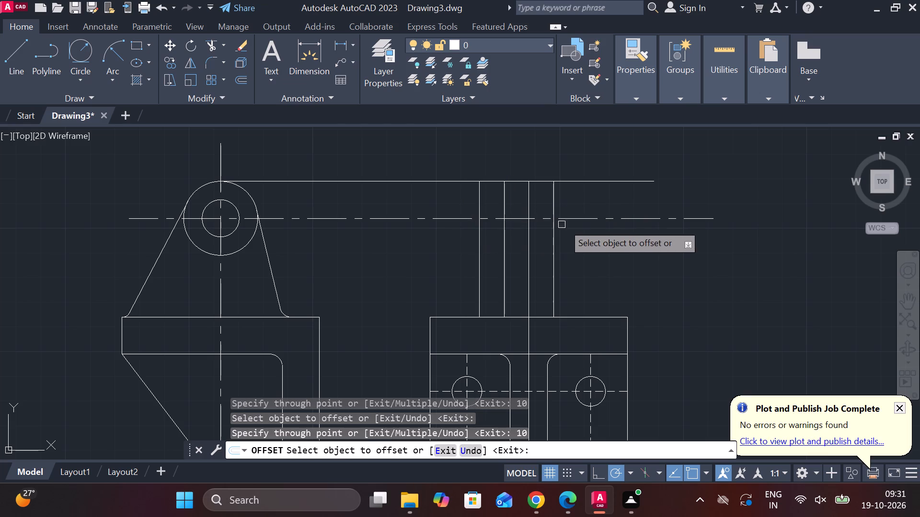
left_click(553, 202)
type("10")
key("Return")
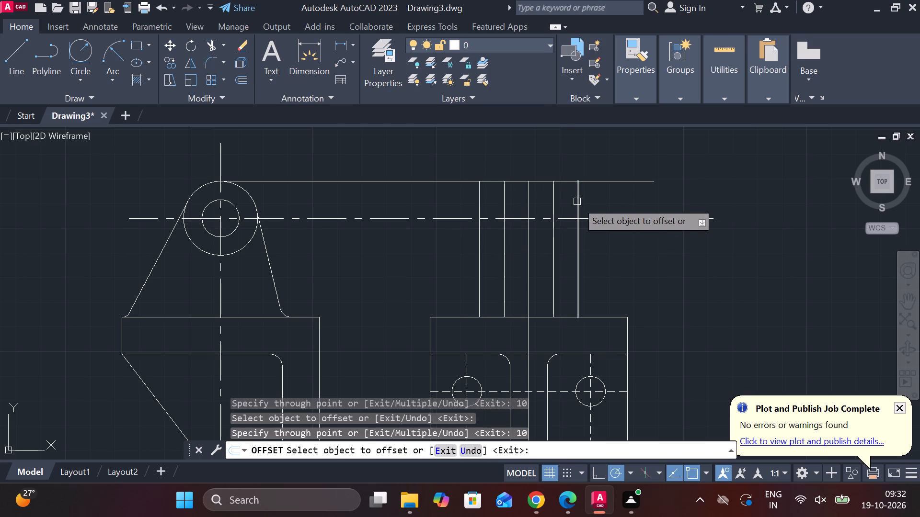
left_click(476, 197)
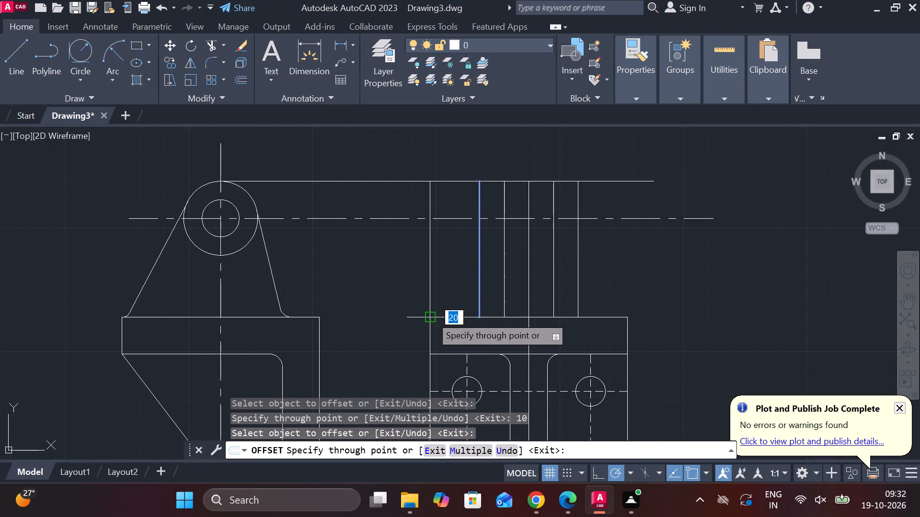
key("Escape")
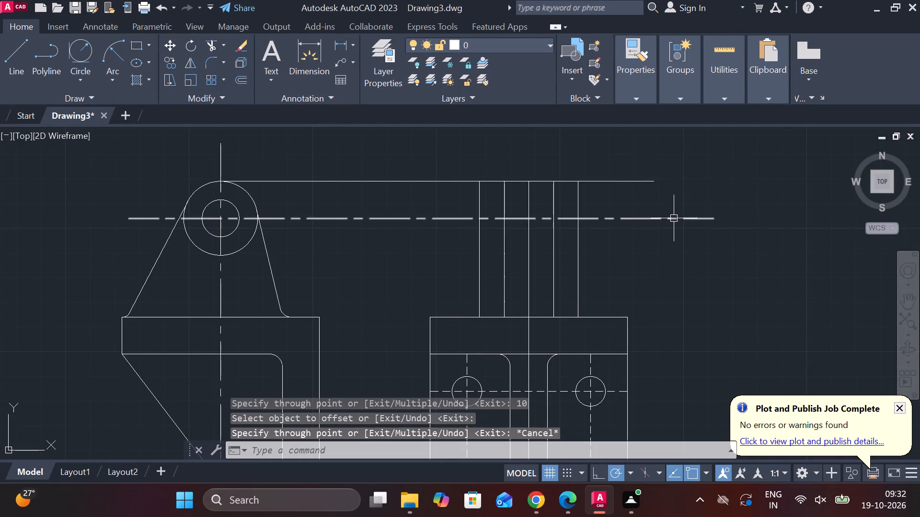
Trim the top projection line outside the two lugs and across the gap between them.
type("tr")
key("space")
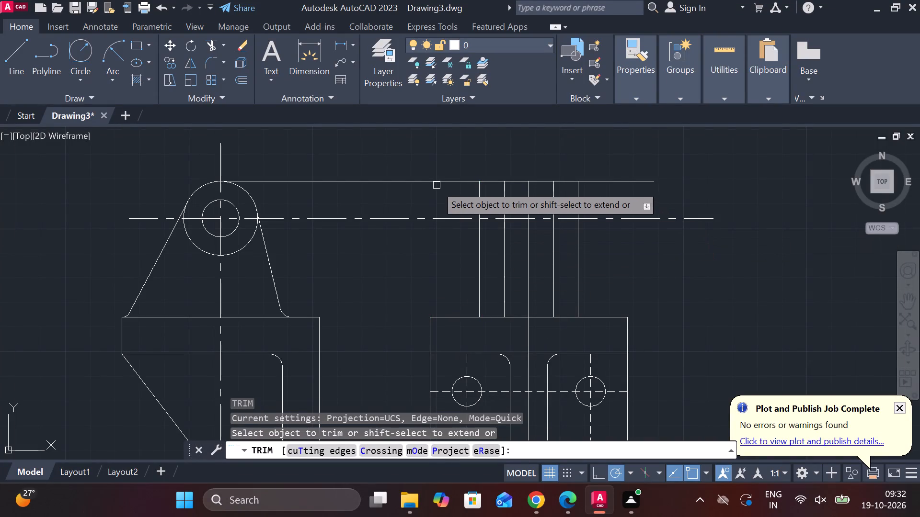
left_click(432, 182)
left_click(591, 183)
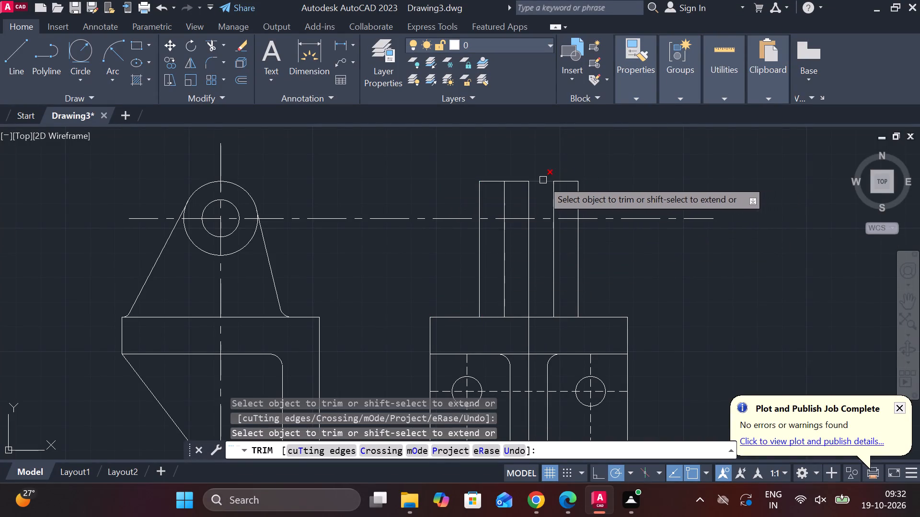
left_click(534, 180)
left_click(519, 181)
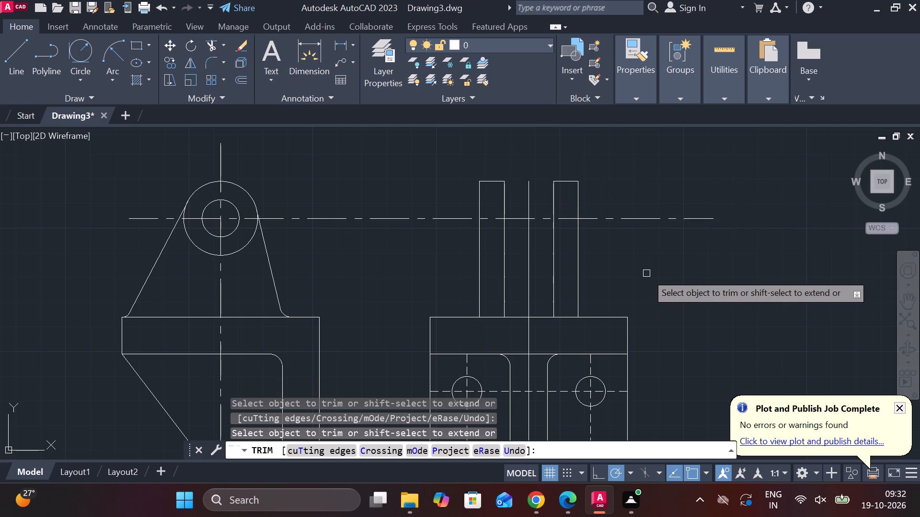
key("Escape")
Join the upper and lower segments of the side view's middle vertical line into one line.
left_click(528, 285)
left_click(528, 333)
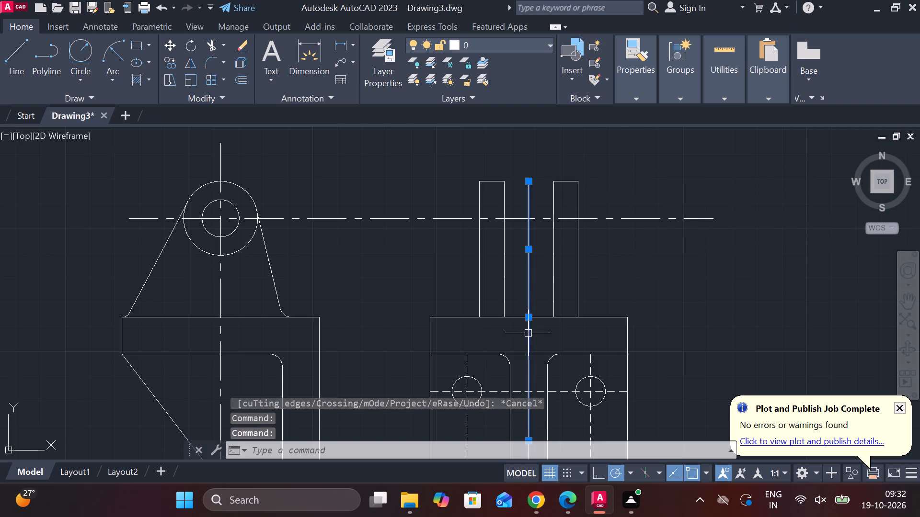
key("j")
key("Return")
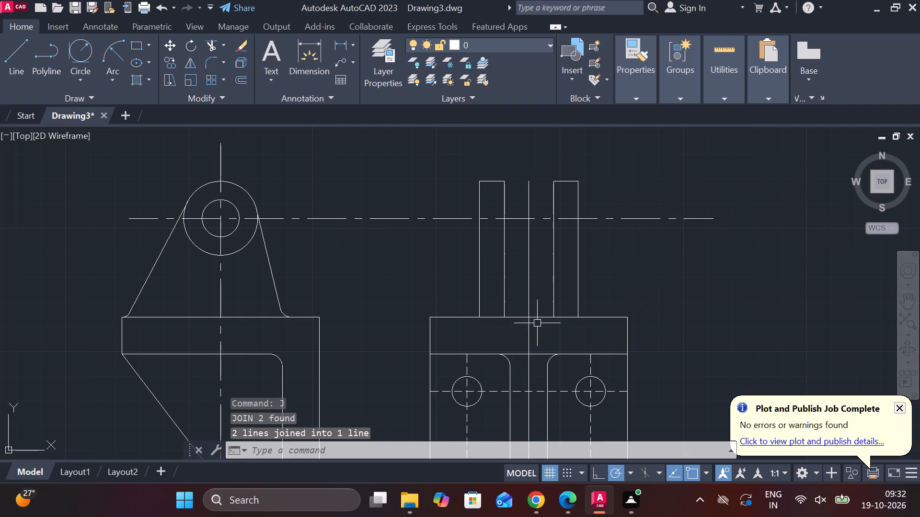
Apply the CENTER linetype to the joined middle vertical line of the side view.
left_click(531, 328)
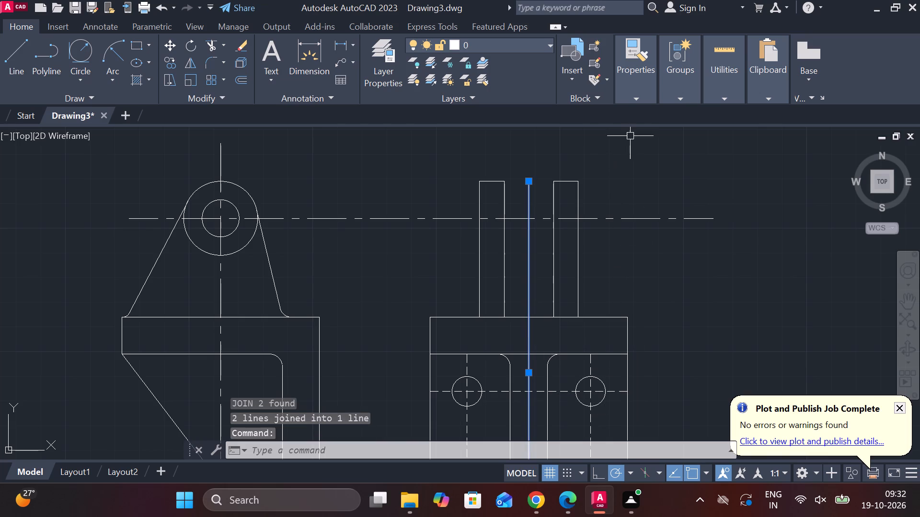
left_click(634, 99)
left_click(749, 149)
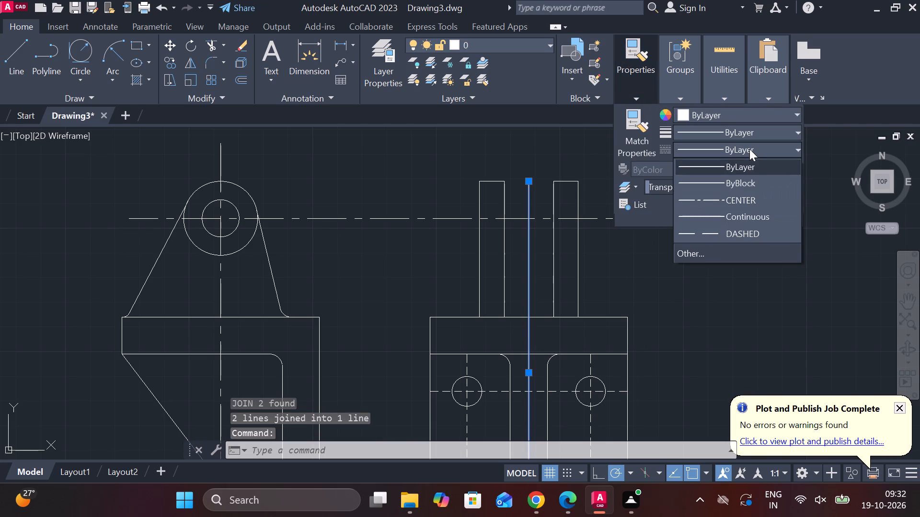
left_click(729, 197)
key("Escape")
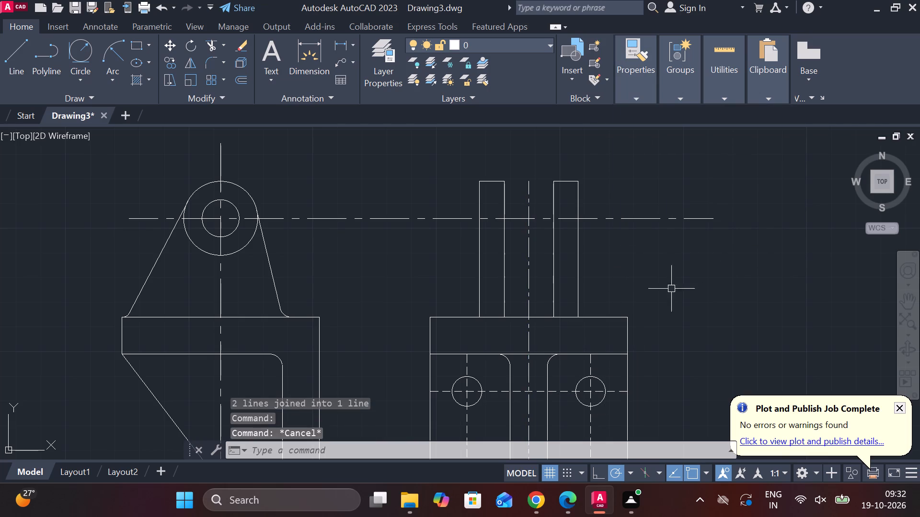
Trim the base's top edge beneath both upper lugs in the side view.
type("tr")
key("space")
left_click(565, 314)
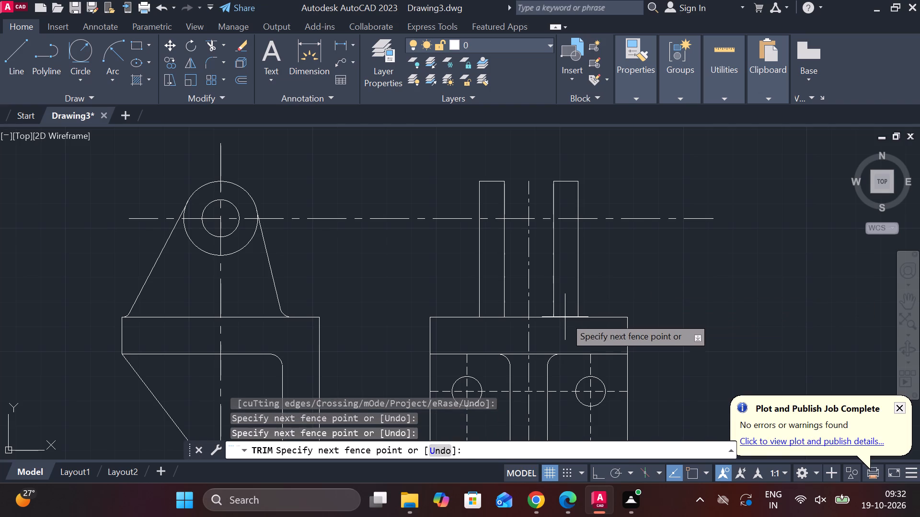
left_click(565, 317)
left_click(564, 318)
left_click(488, 316)
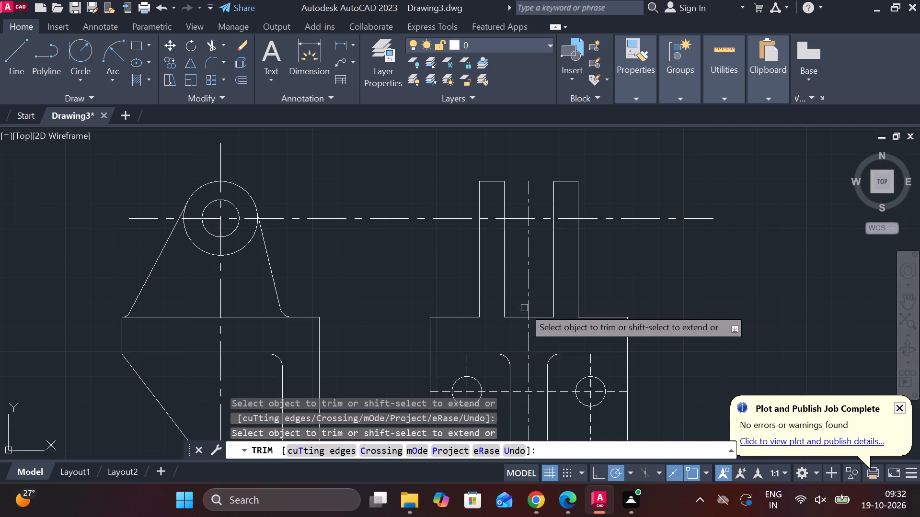
key("Escape")
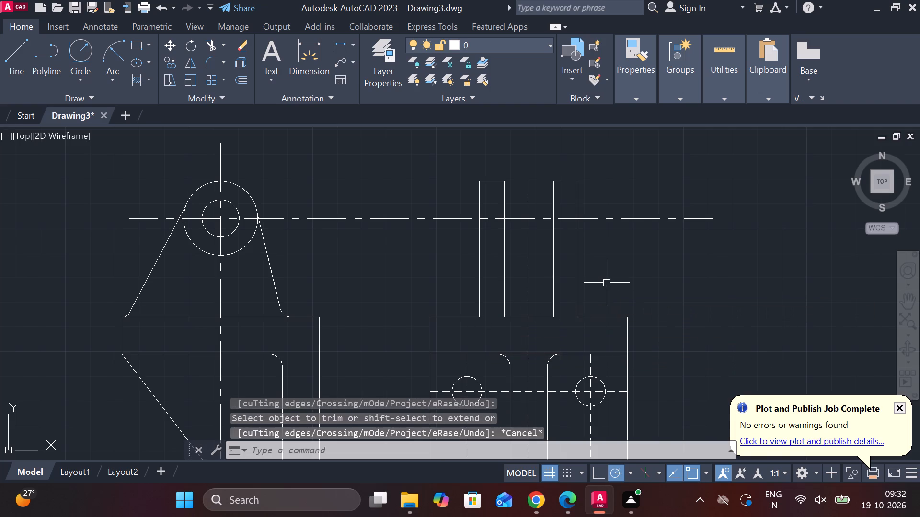
Fillet the outer corners where the two lugs meet the base's top edge with radius 5.
type("f r")
key("space")
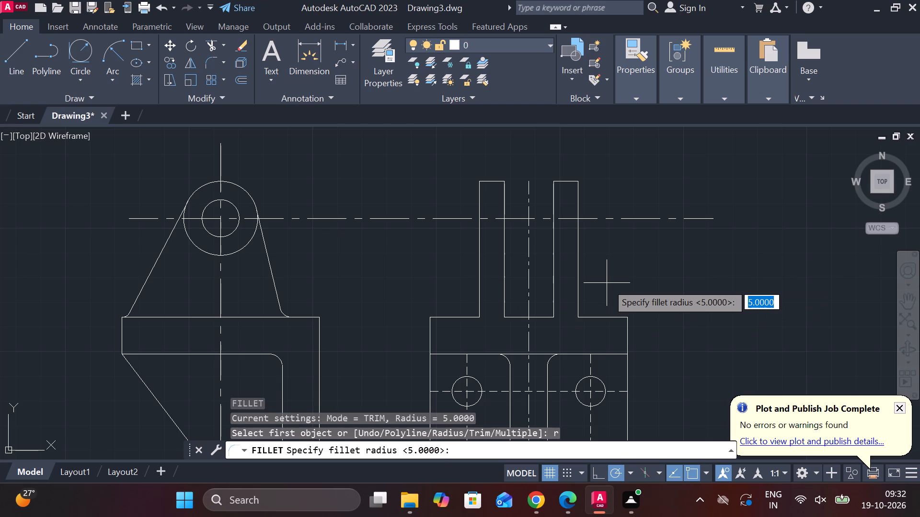
key("Return")
left_click(582, 292)
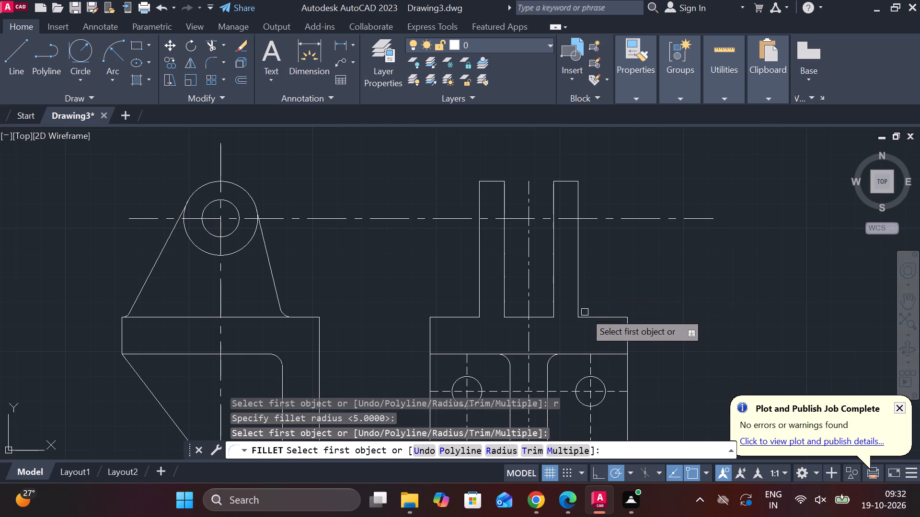
left_click(578, 306)
left_click(588, 314)
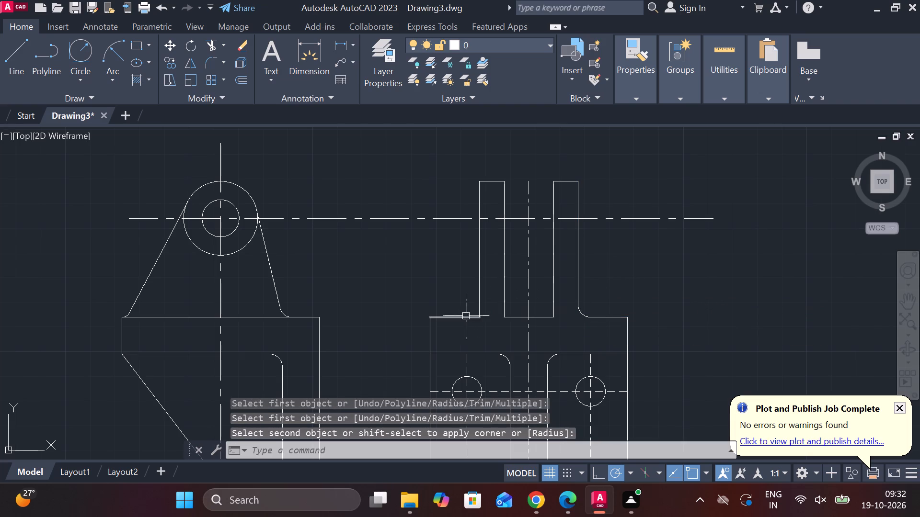
key("space")
left_click(465, 317)
left_click(478, 312)
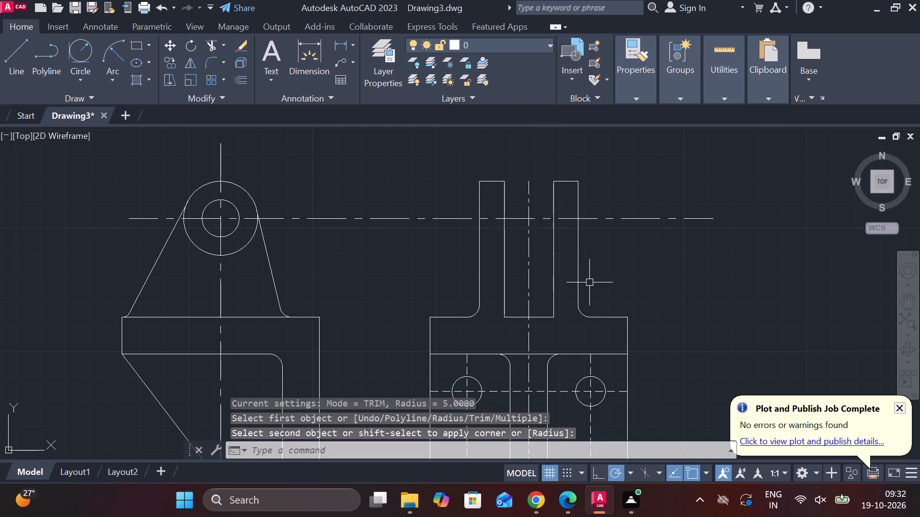
Fillet the two inner corners at the bottom of the gap between the lugs with radius 5.
scroll(500, 318, "up", 2)
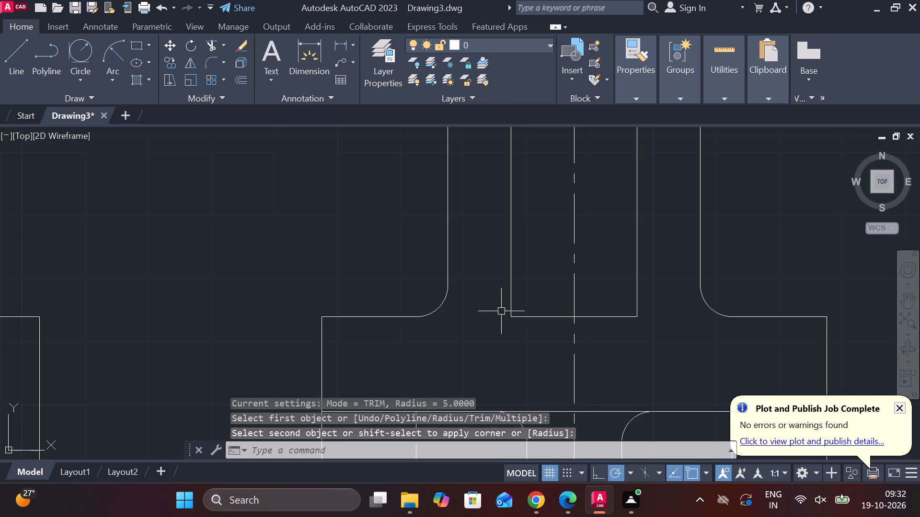
key("space")
left_click(511, 297)
left_click(521, 319)
key("space")
left_click(637, 286)
left_click(620, 314)
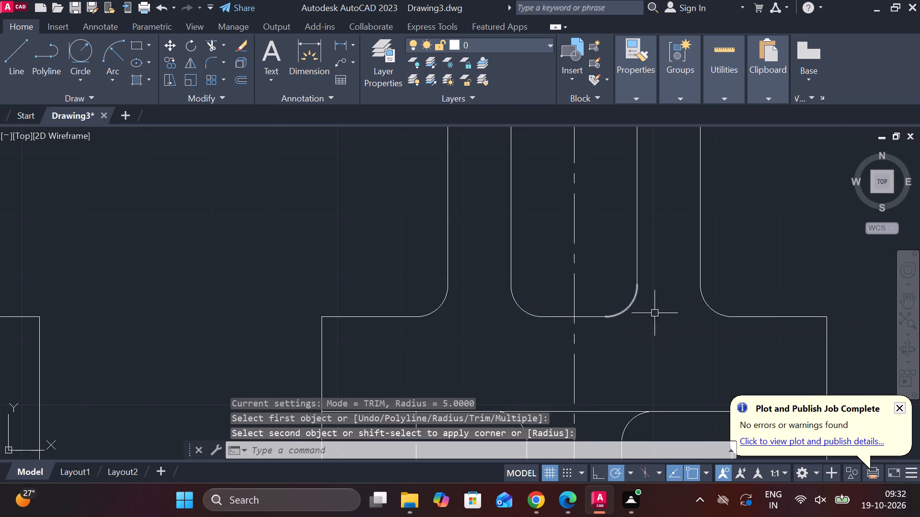
key("Escape")
Extend the base's top edge segments beneath the filleted lugs to make the edge continuous across the side view.
type("ex")
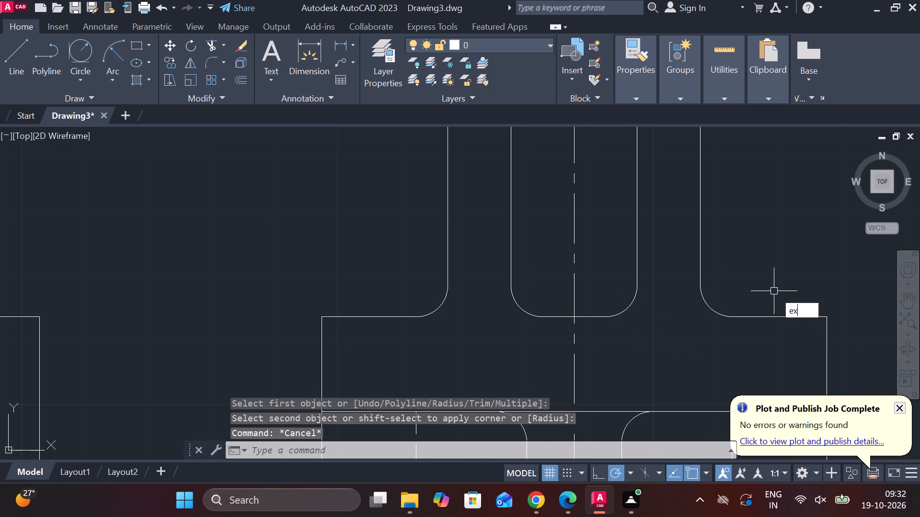
key("space")
left_click(770, 316)
left_click(651, 317)
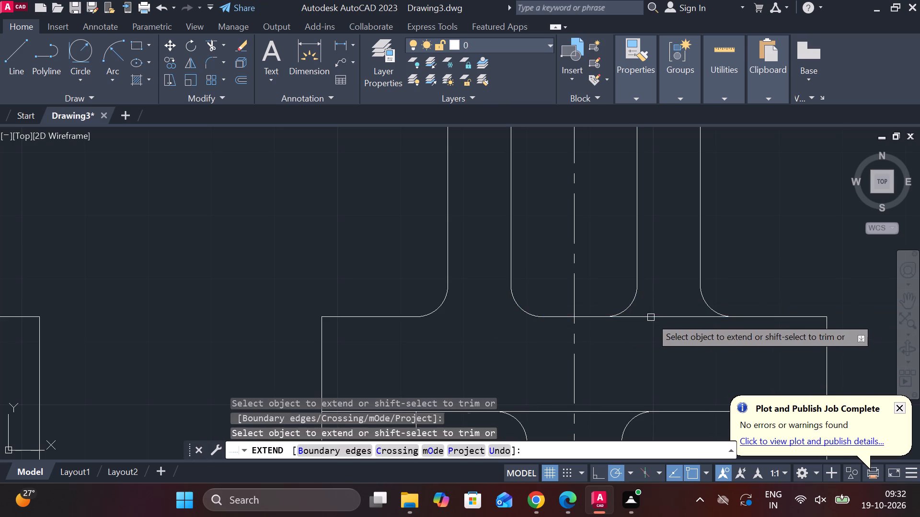
left_click(593, 316)
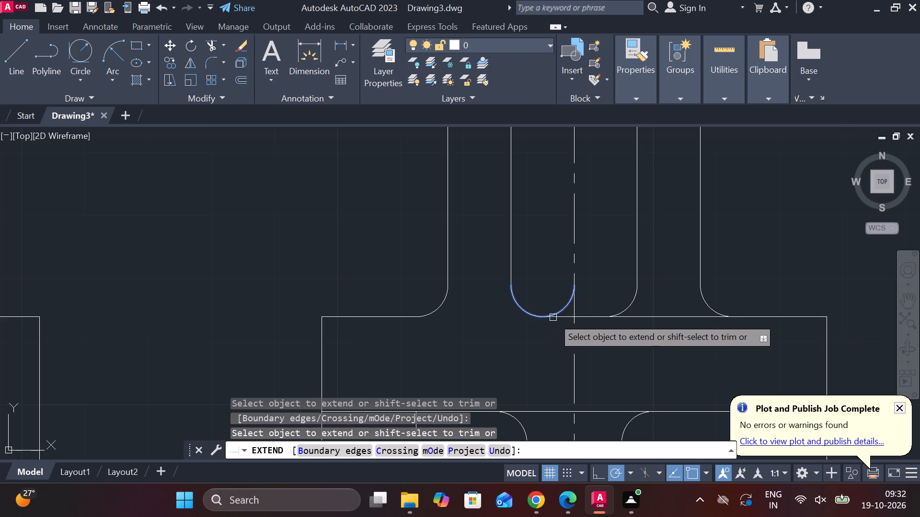
left_click(553, 317)
scroll(573, 324, "down", 2)
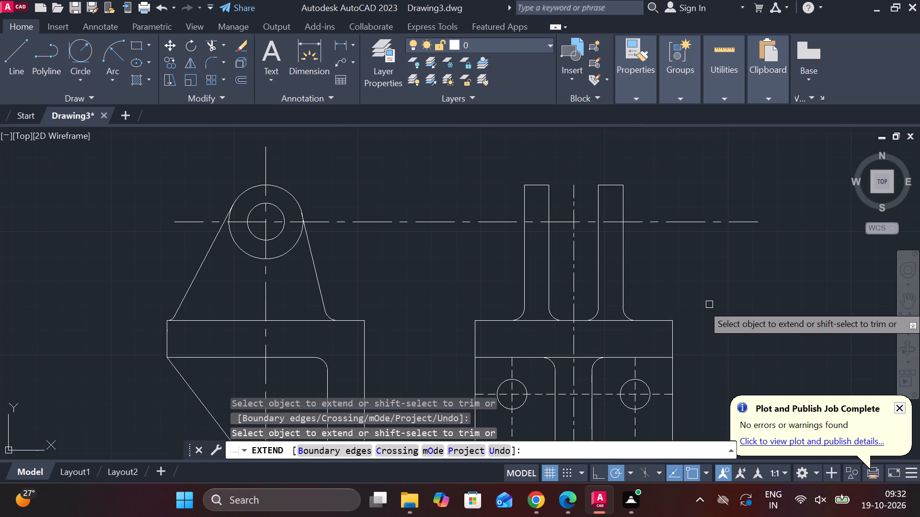
key("Escape")
Draw two horizontal projection lines from the top and bottom of the boss's inner hole across and past both lugs.
scroll(709, 304, "down", 1)
scroll(688, 276, "up", 1)
middle_click_drag(690, 276, 700, 299)
key("l")
key("Return")
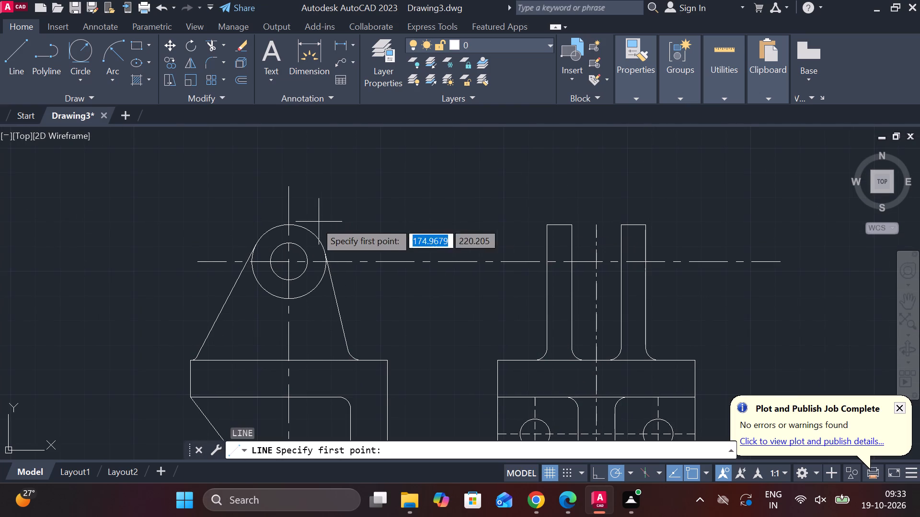
left_click(291, 241)
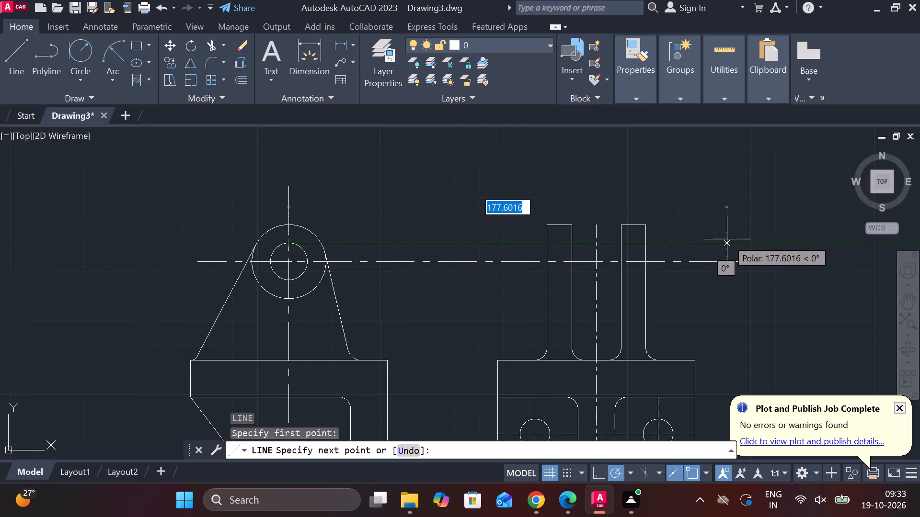
left_click(727, 239)
key("Escape")
key("space")
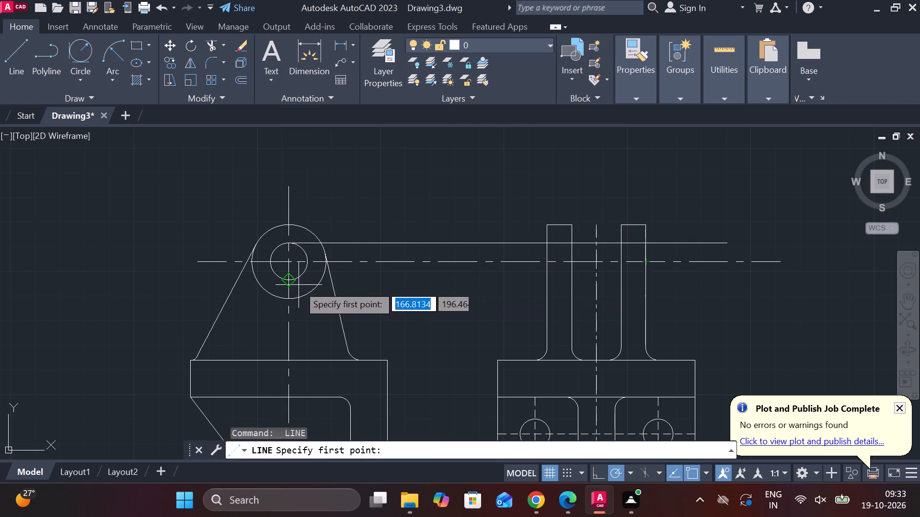
left_click(297, 285)
left_click(753, 277)
key("Escape")
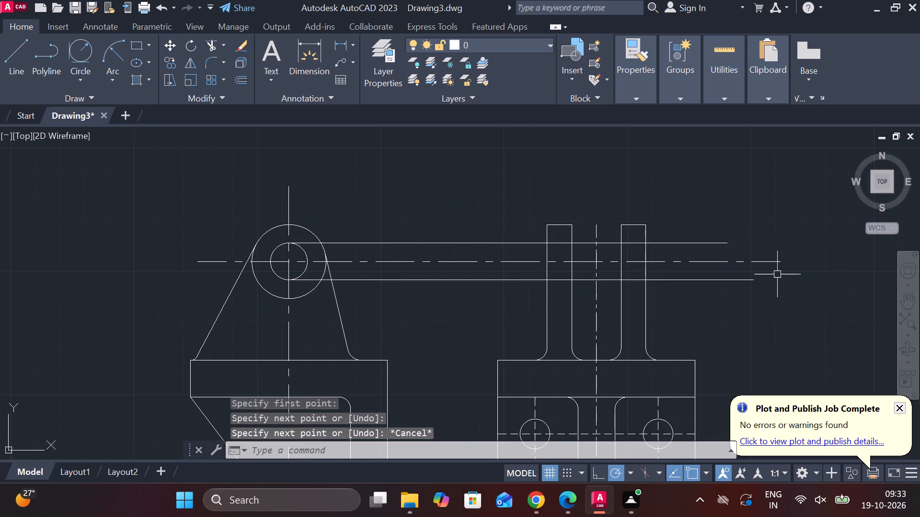
Trim both hole projection lines beyond the far lug and between the front view and the near lug.
type("tr")
key("space")
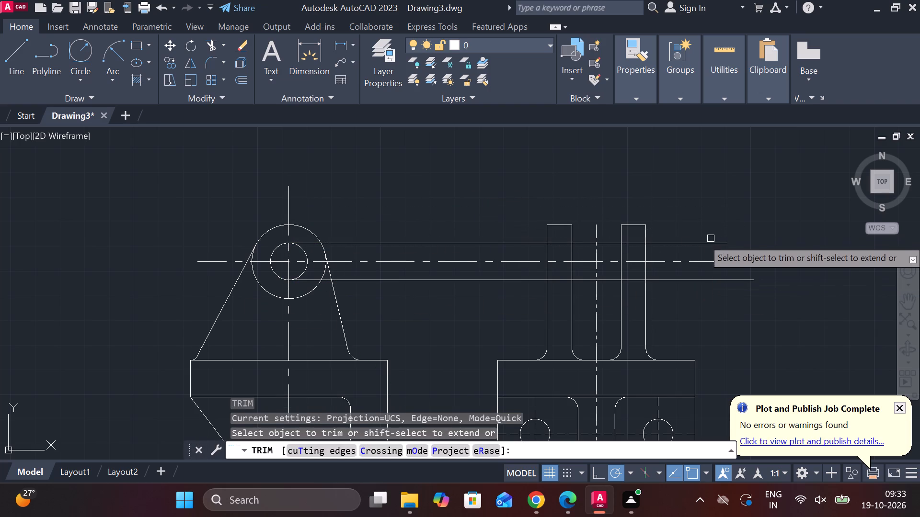
left_click(709, 238)
left_click(697, 246)
left_click(707, 278)
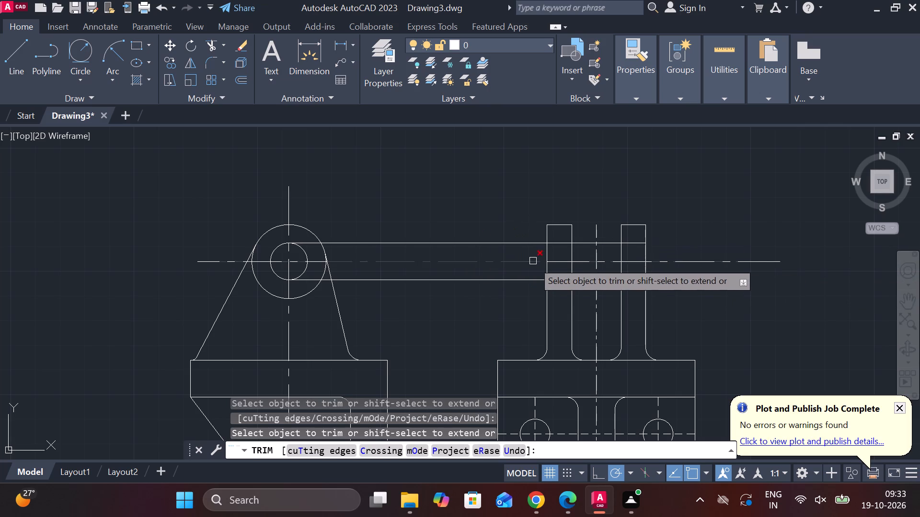
left_click(532, 282)
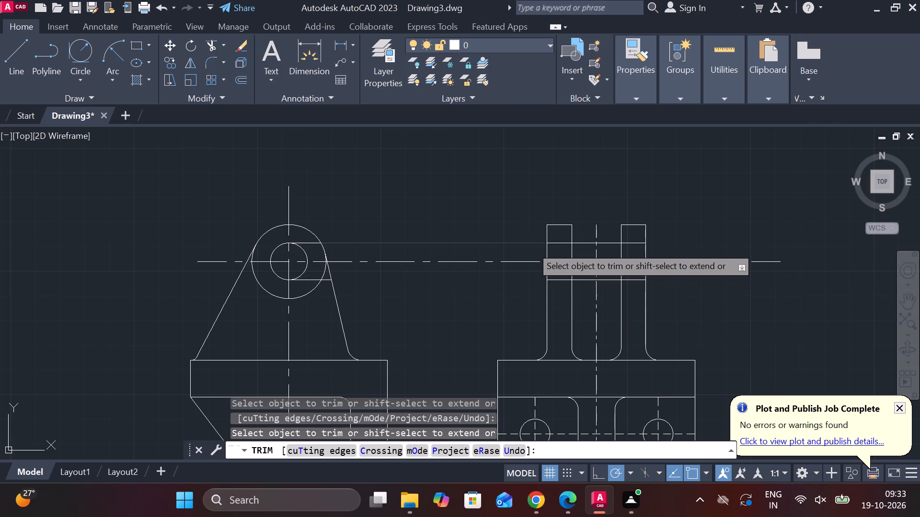
left_click(531, 247)
key("Escape")
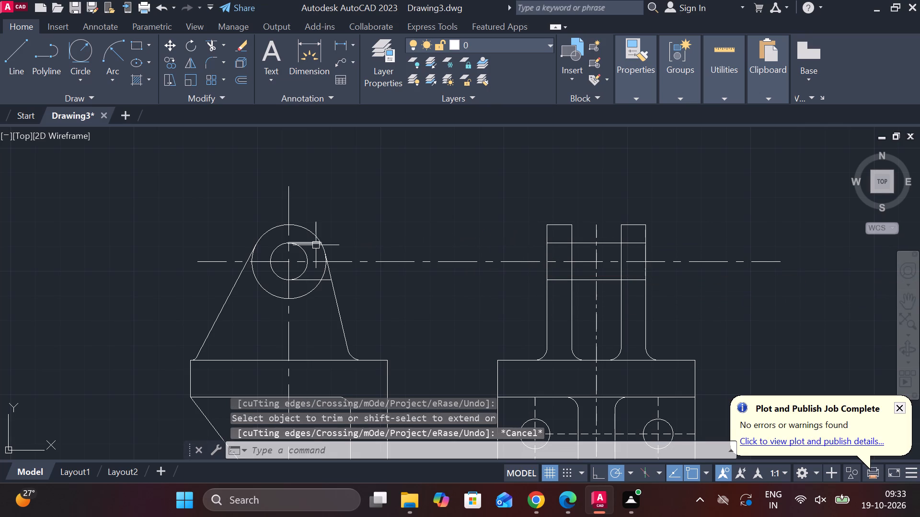
Erase the two leftover projection line pieces beside the boss hole in the front view.
left_click(316, 245)
left_click(316, 278)
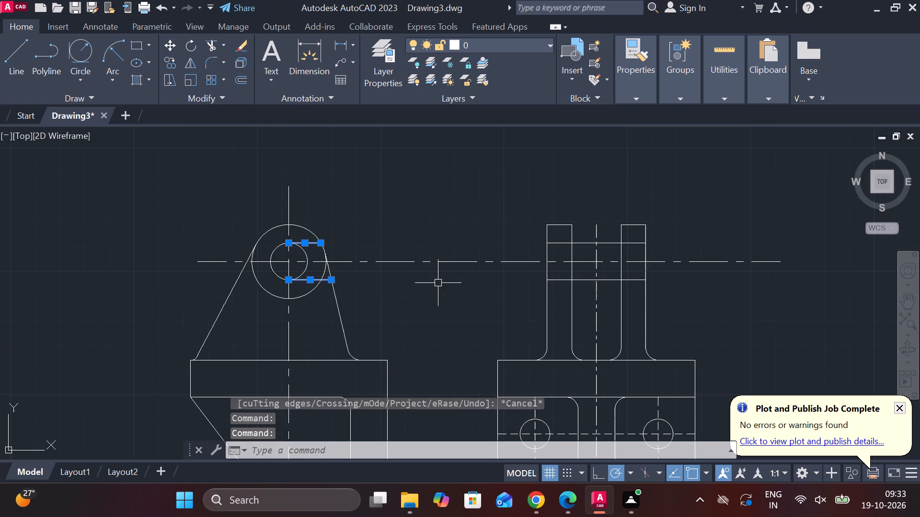
type("e")
key("space")
key("Escape")
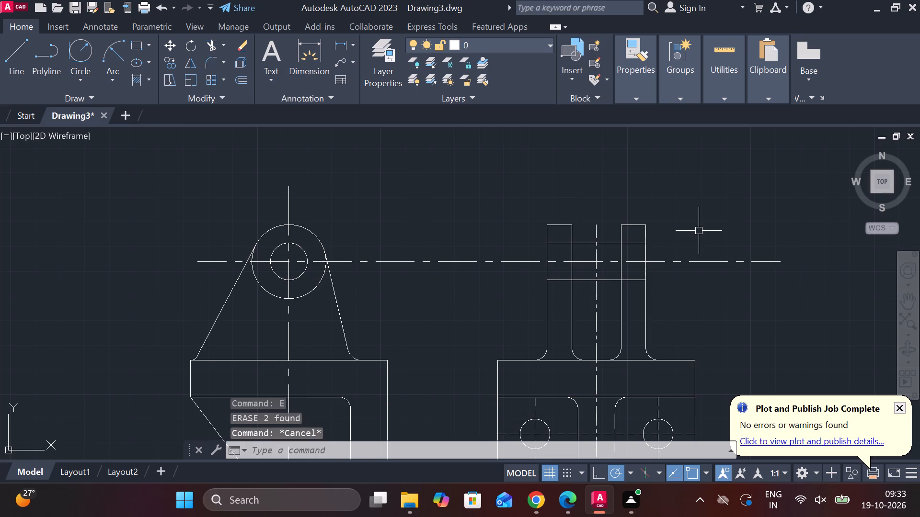
Trim the two hole projection lines across the gap between the lugs.
type("tr")
key("space")
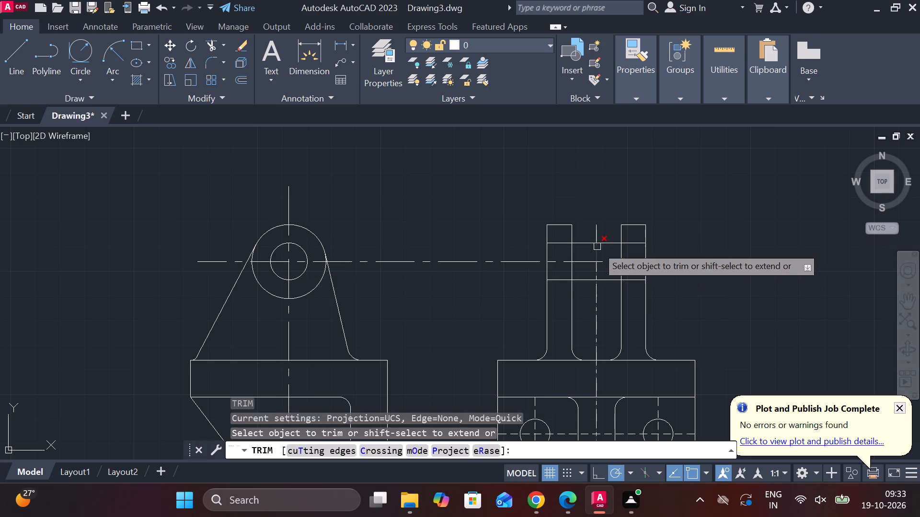
left_click(599, 246)
left_click(577, 247)
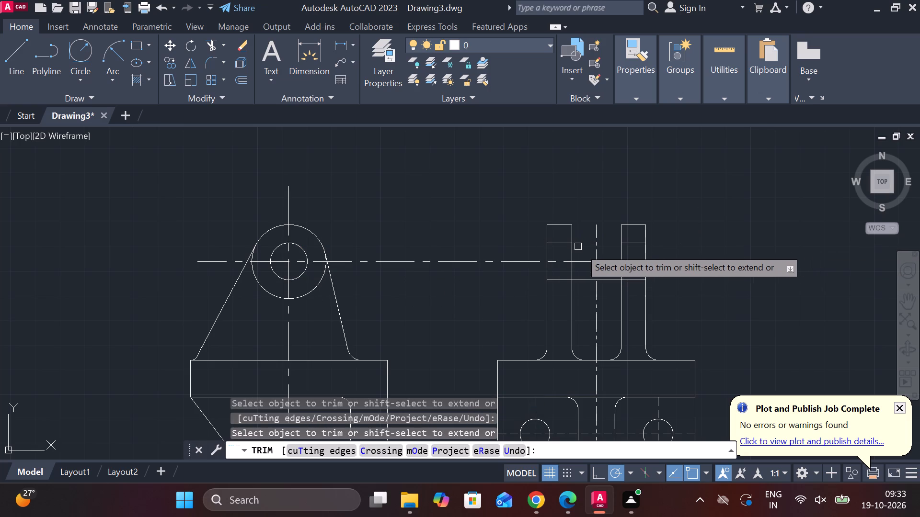
left_click(581, 281)
left_click(608, 279)
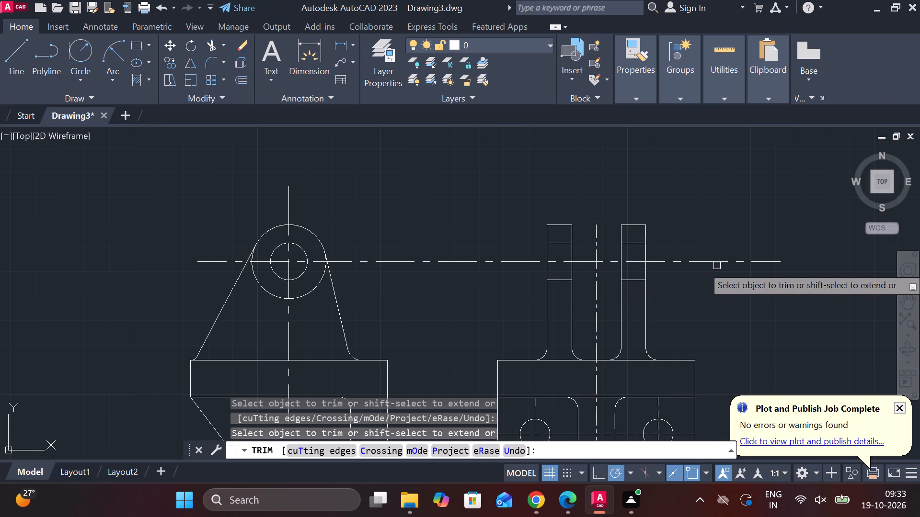
key("Escape")
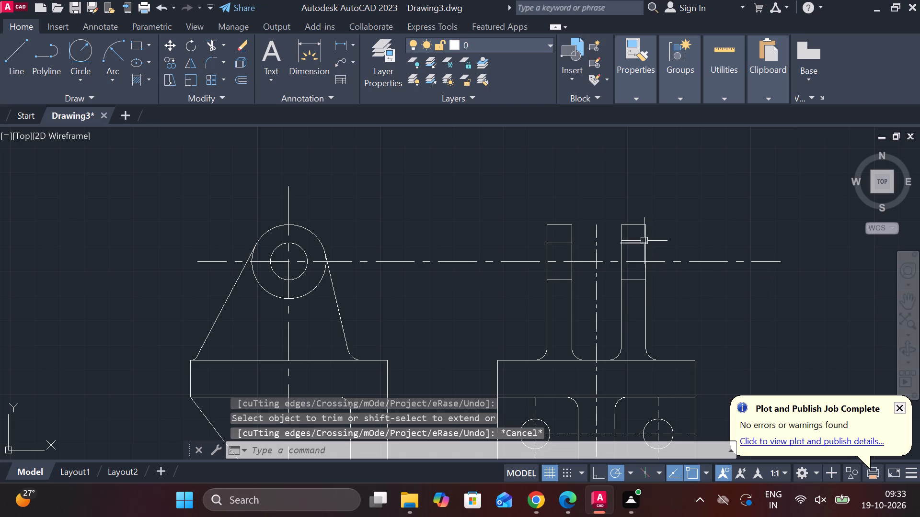
Apply the DASHED linetype to the four hole edge lines inside the two lugs.
left_click(643, 243)
left_click(632, 279)
left_click(570, 281)
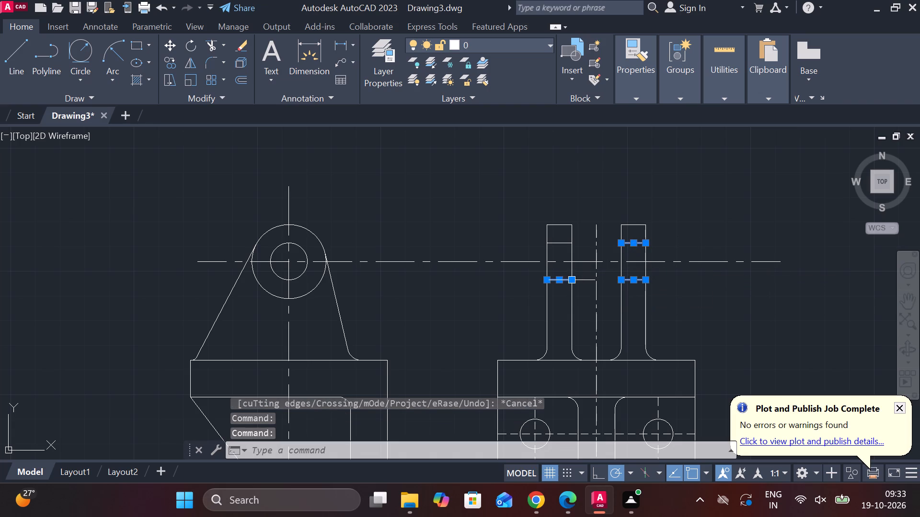
left_click(559, 241)
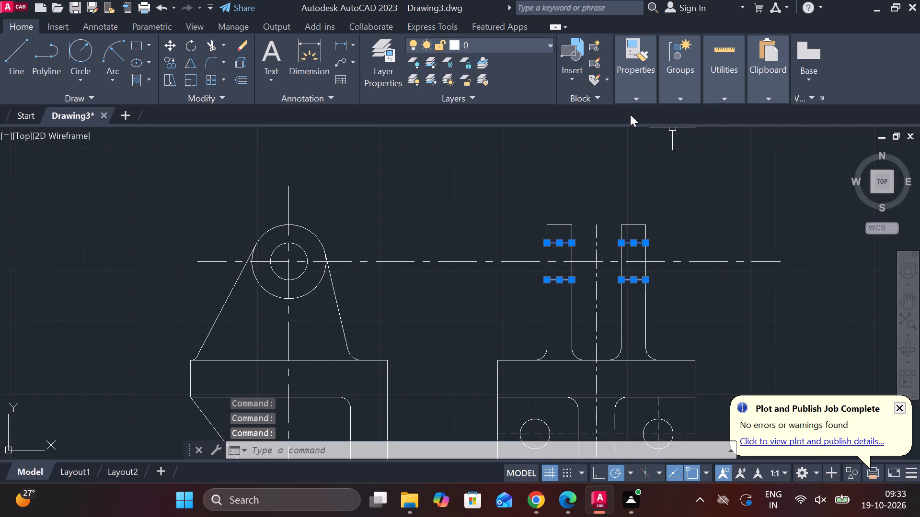
left_click(630, 102)
left_click(772, 144)
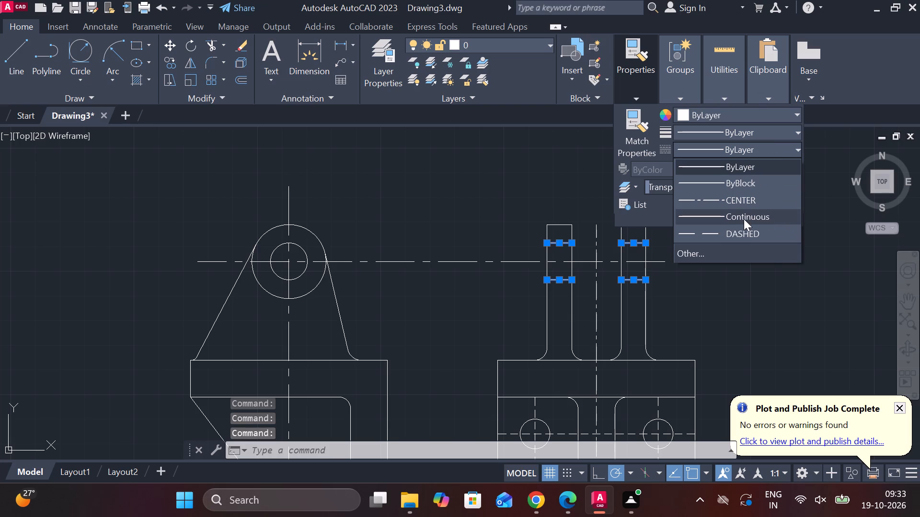
left_click(713, 231)
key("Escape")
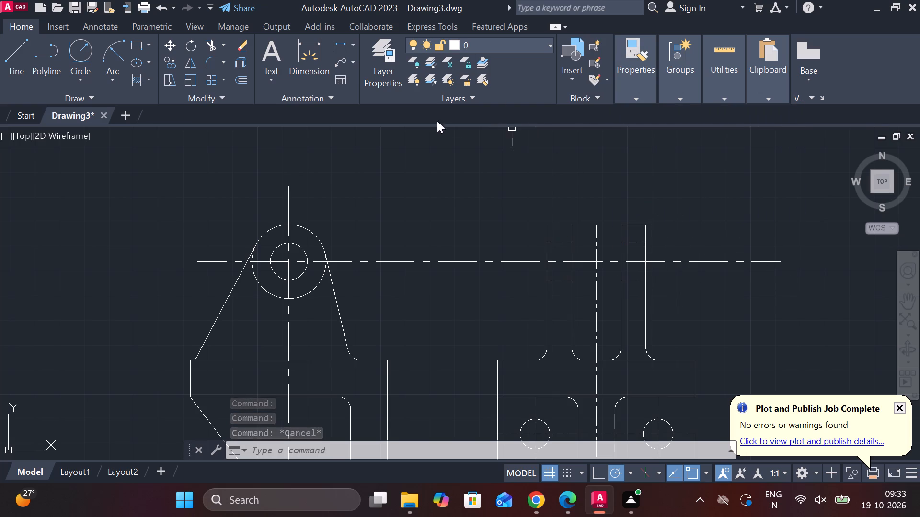
Trim the outer boss circle's lower arc between the two sloping tangent lines in the front view, including the small side remnants.
scroll(438, 140, "down", 1)
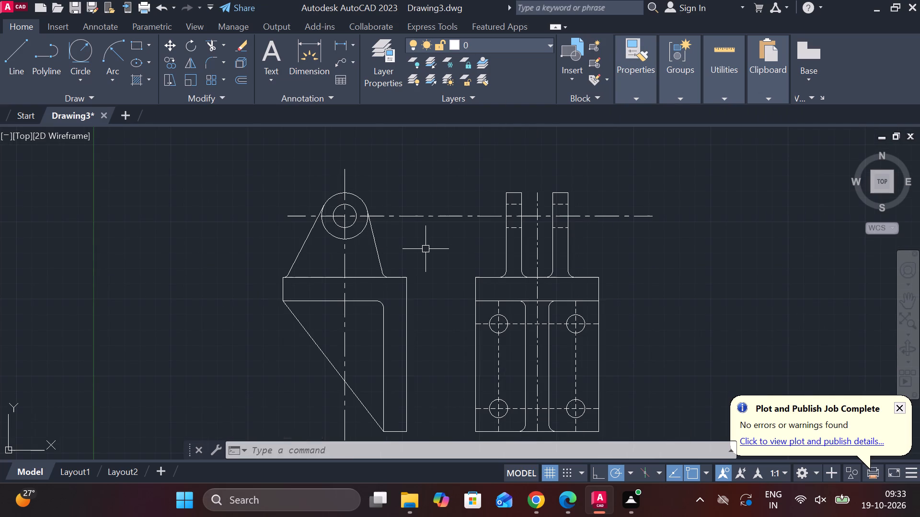
type("tr")
key("space")
left_click(351, 238)
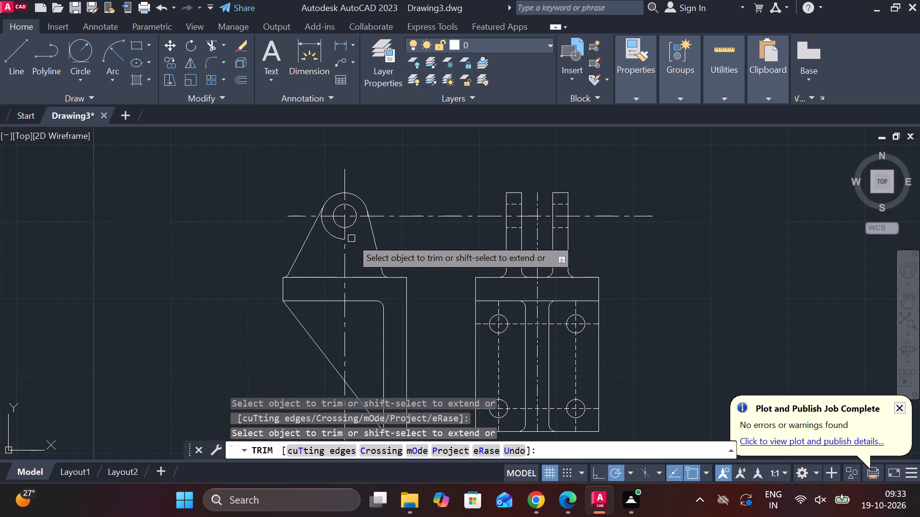
left_click(339, 237)
scroll(316, 205, "up", 2)
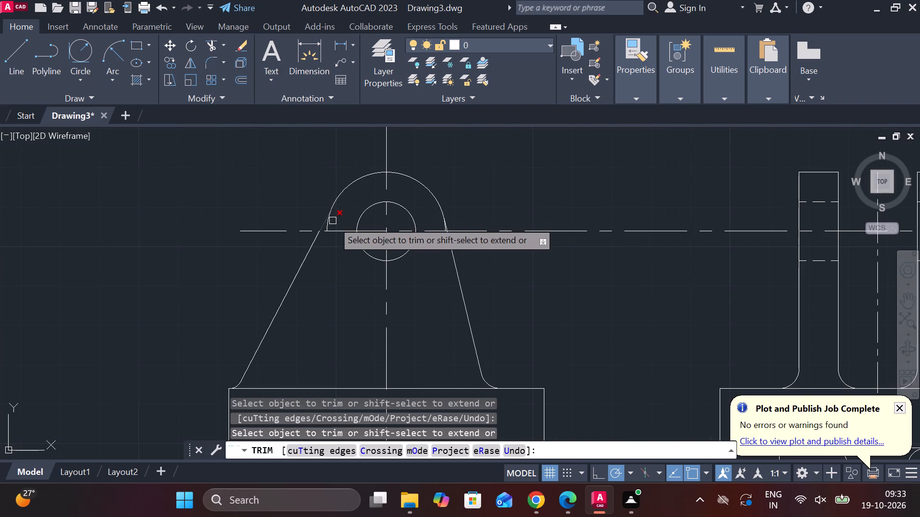
scroll(331, 225, "up", 2)
left_click(323, 227)
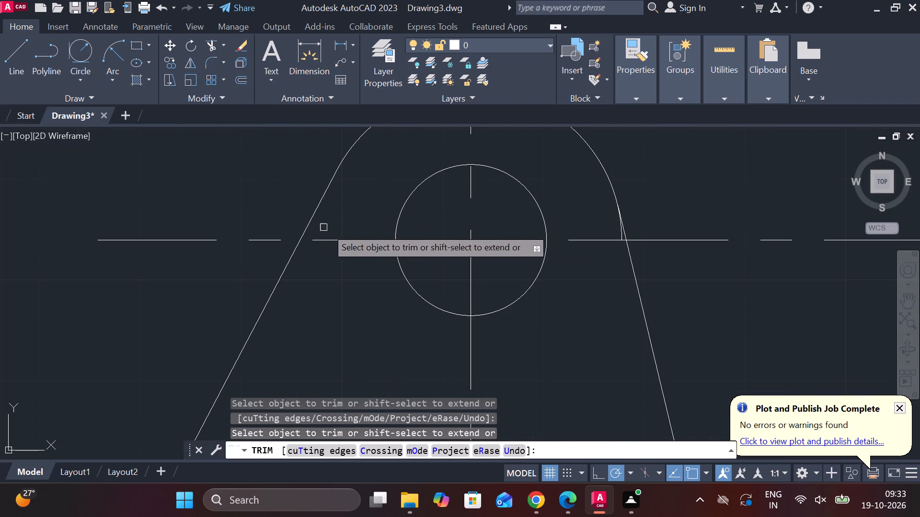
scroll(618, 230, "up", 2)
left_click(627, 236)
scroll(633, 235, "down", 8)
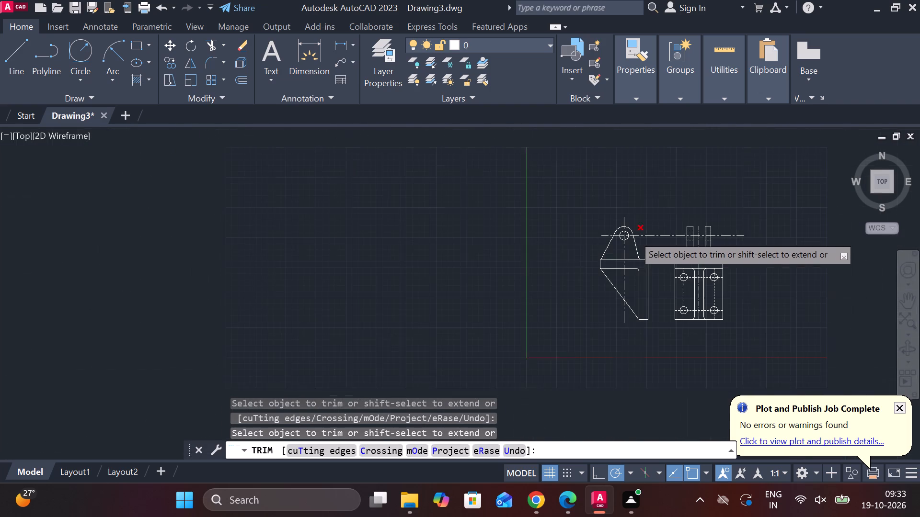
scroll(641, 234, "up", 6)
scroll(644, 230, "down", 4)
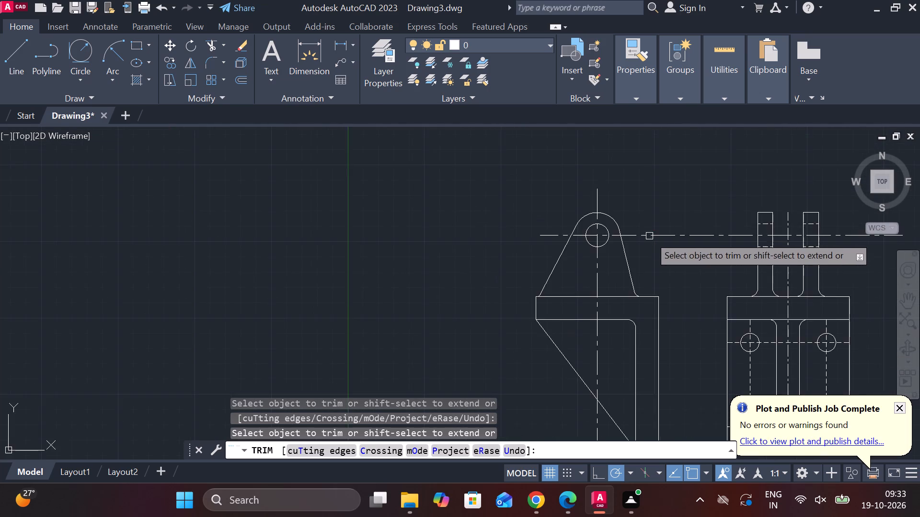
scroll(652, 236, "down", 1)
middle_click_drag(826, 284, 719, 281)
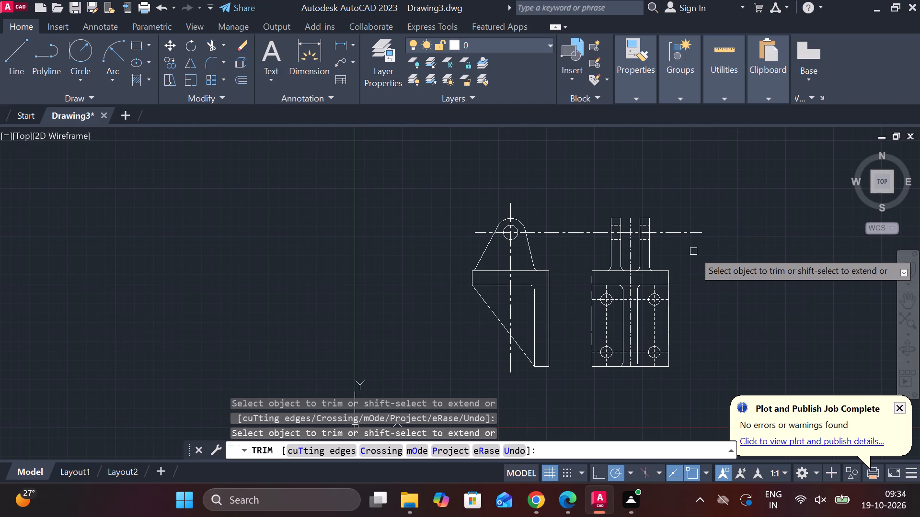
scroll(693, 251, "up", 1)
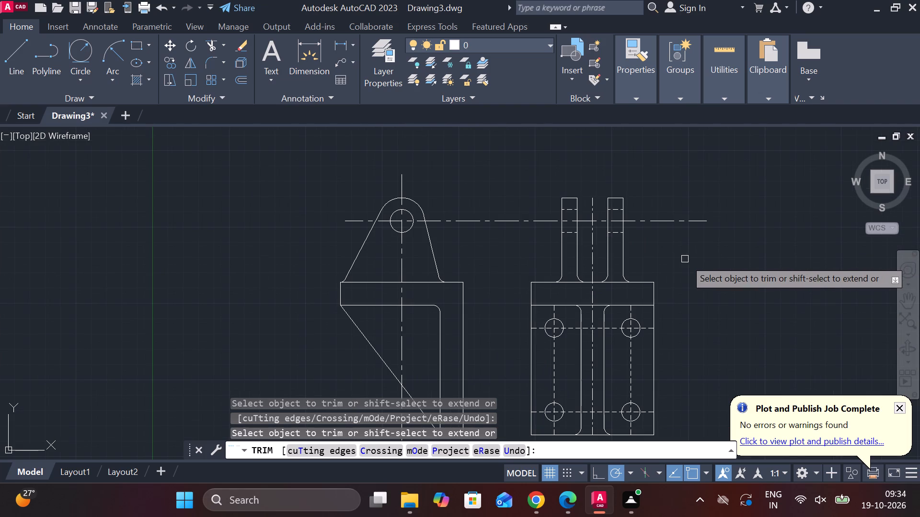
middle_click_drag(685, 259, 690, 195)
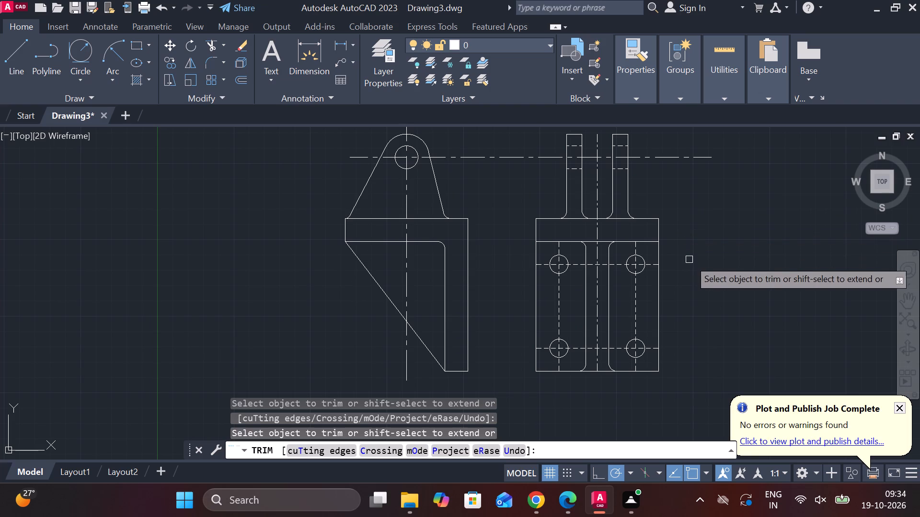
key("Escape")
Draw horizontal projection lines from the top and bottom of the side view's upper hole nearest the front view, across its vertical leg.
key("l")
key("Return")
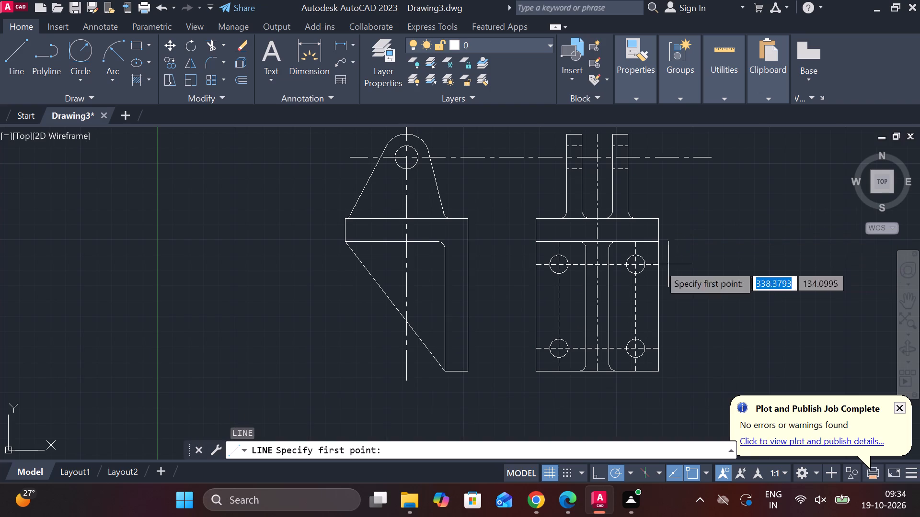
scroll(503, 248, "up", 2)
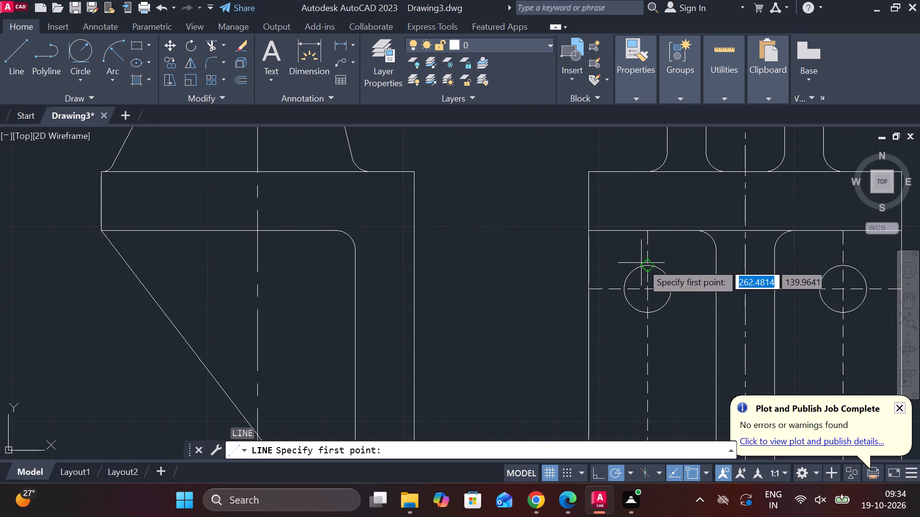
left_click(644, 263)
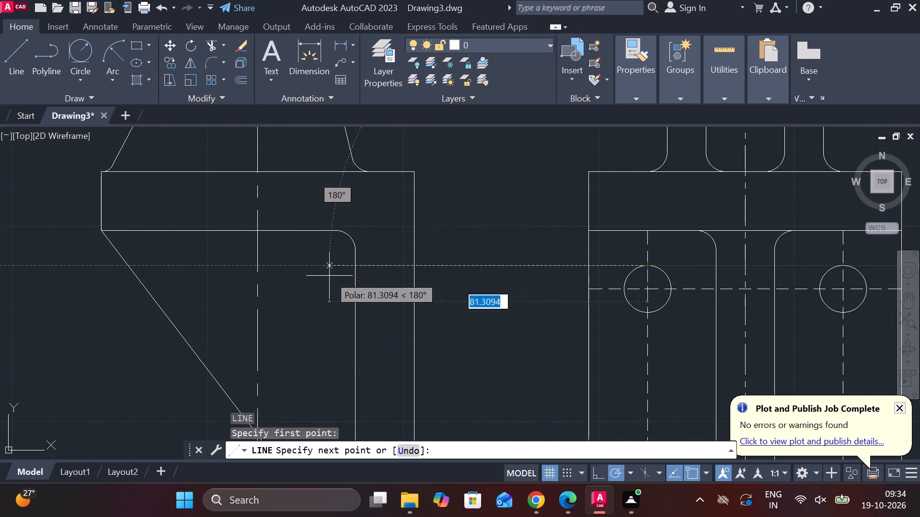
left_click(329, 276)
key("Escape")
key("space")
left_click(644, 315)
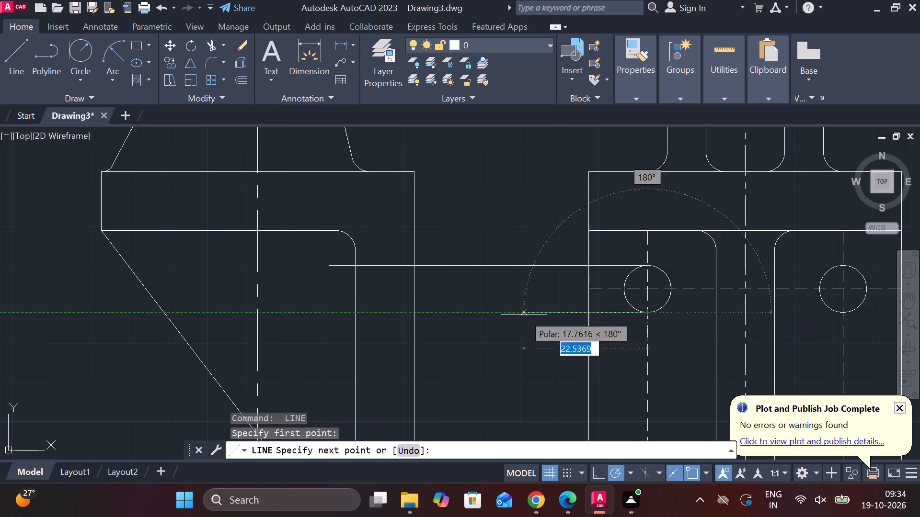
left_click(285, 309)
scroll(405, 294, "down", 2)
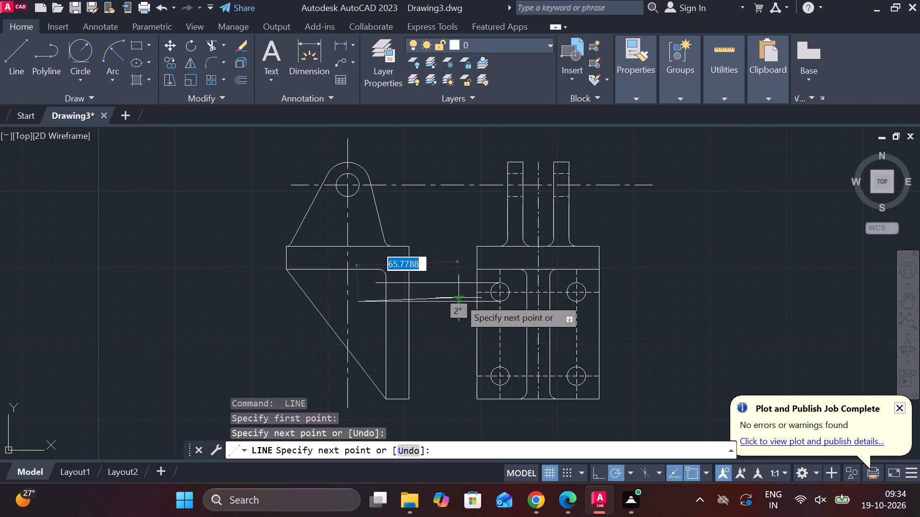
key("Escape")
Draw horizontal projection lines from the top and bottom of the lower hole nearest the front view, across its vertical leg.
middle_click_drag(477, 320, 468, 269)
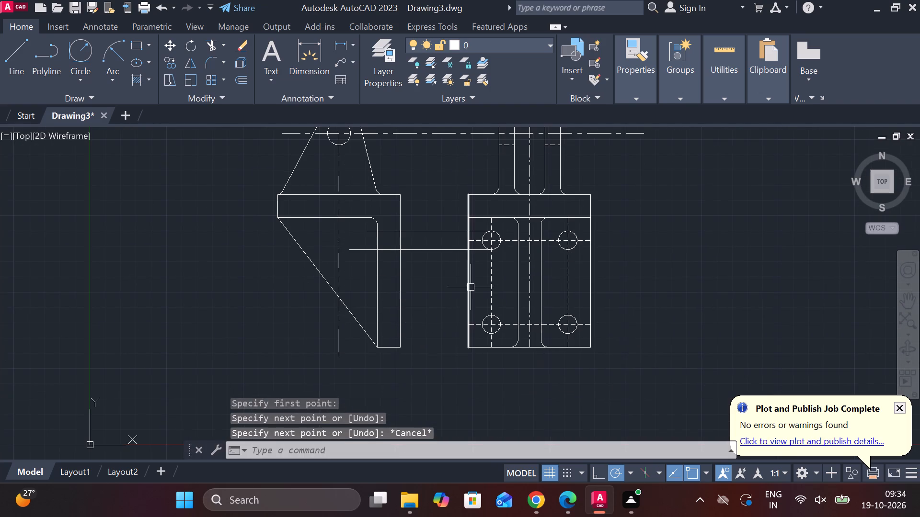
key("space")
scroll(490, 315, "up", 2)
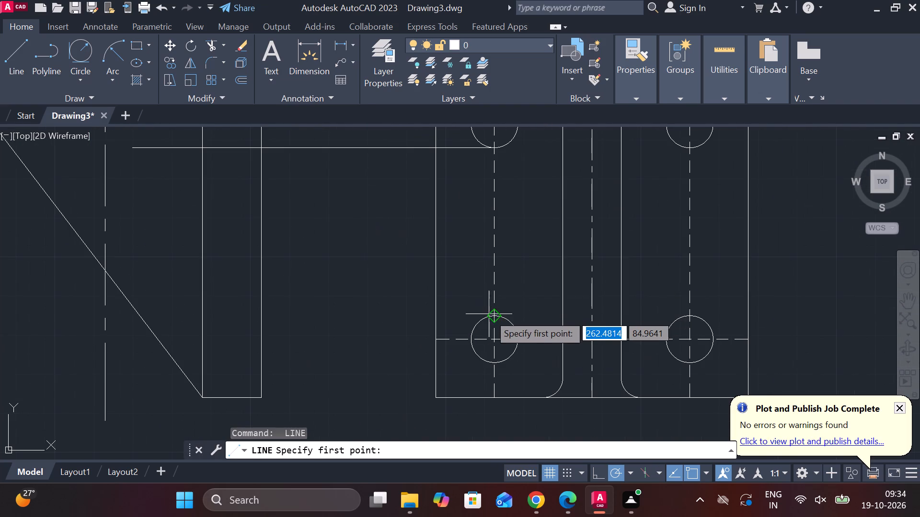
left_click(493, 314)
middle_click_drag(215, 305, 413, 320)
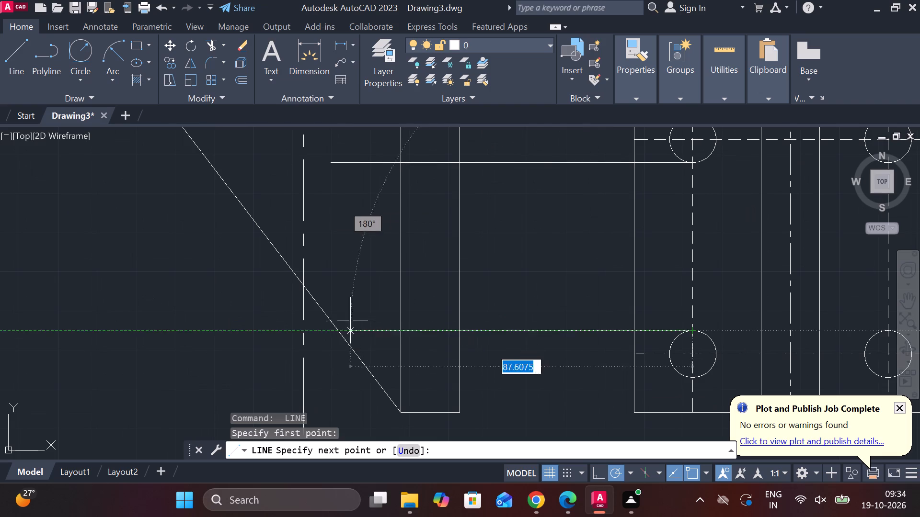
left_click(375, 327)
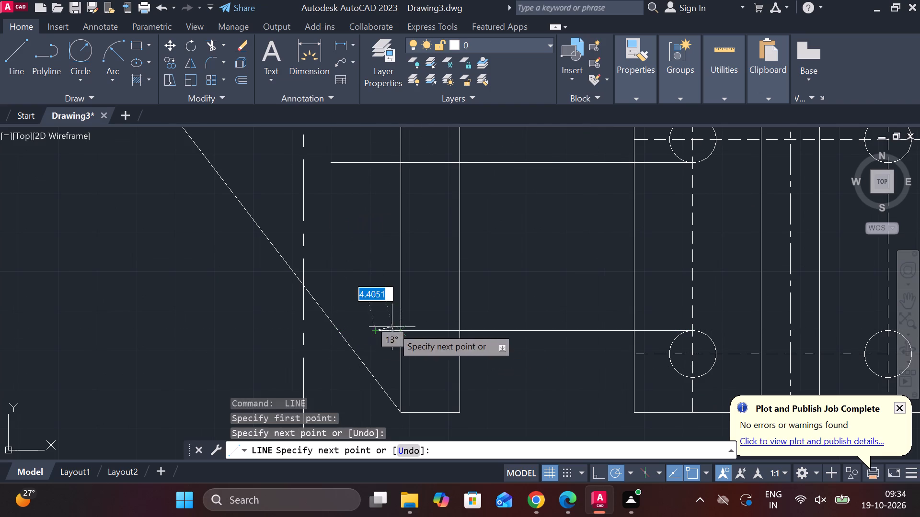
key("Escape")
middle_click_drag(421, 320, 400, 279)
key("space")
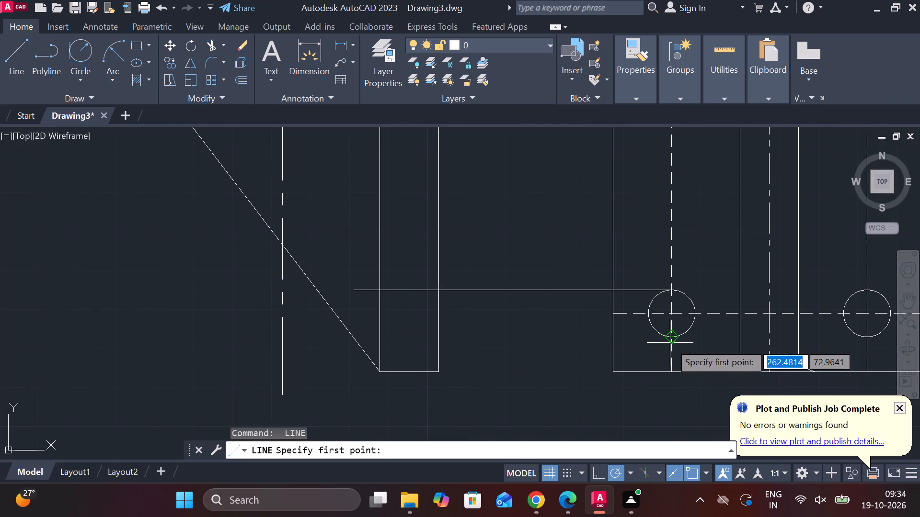
left_click(670, 338)
scroll(355, 332, "up", 2)
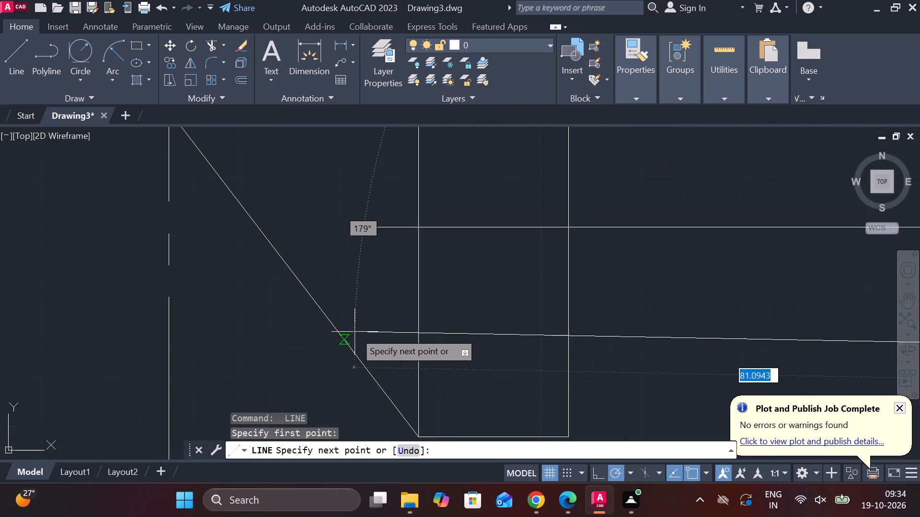
left_click(370, 343)
key("Escape")
Trim the four hole projection lines between the two views and where they extend past the inner face of the front view's vertical leg.
type("tr")
key("space")
left_click_drag(391, 206, 394, 290)
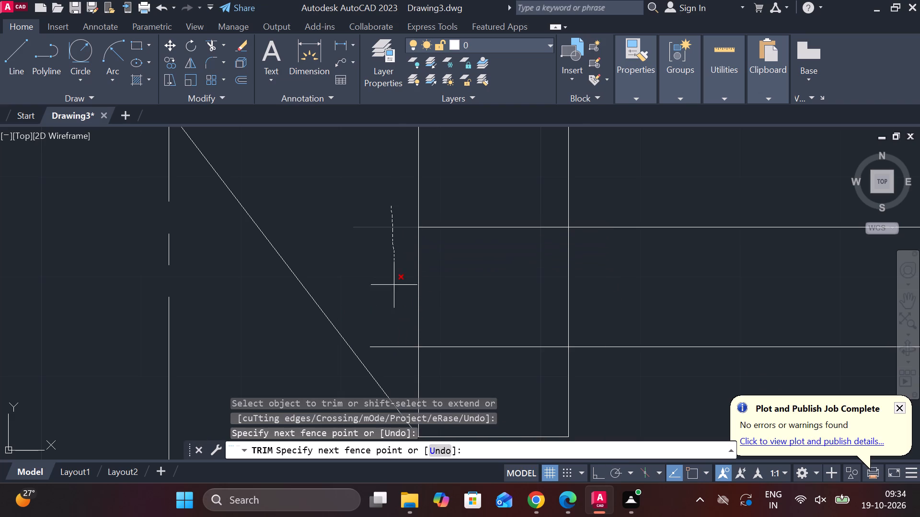
left_click_drag(394, 290, 399, 356)
scroll(350, 296, "down", 2)
left_click_drag(529, 207, 516, 355)
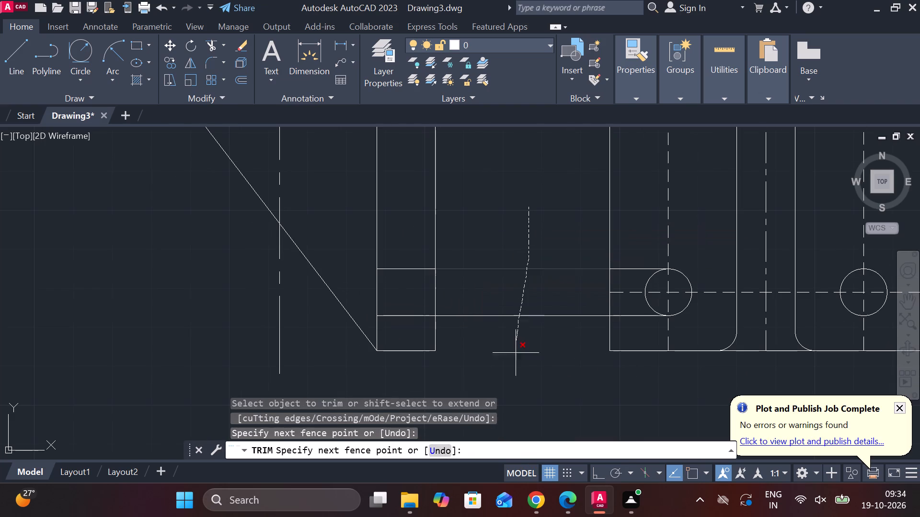
left_click_drag(516, 355, 515, 378)
middle_click_drag(514, 282, 520, 374)
left_click_drag(527, 124, 526, 270)
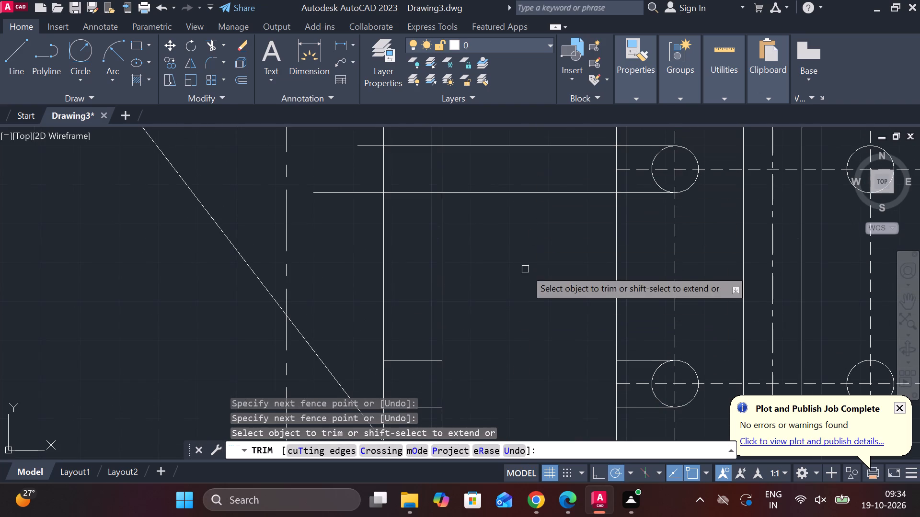
left_click_drag(530, 136, 528, 276)
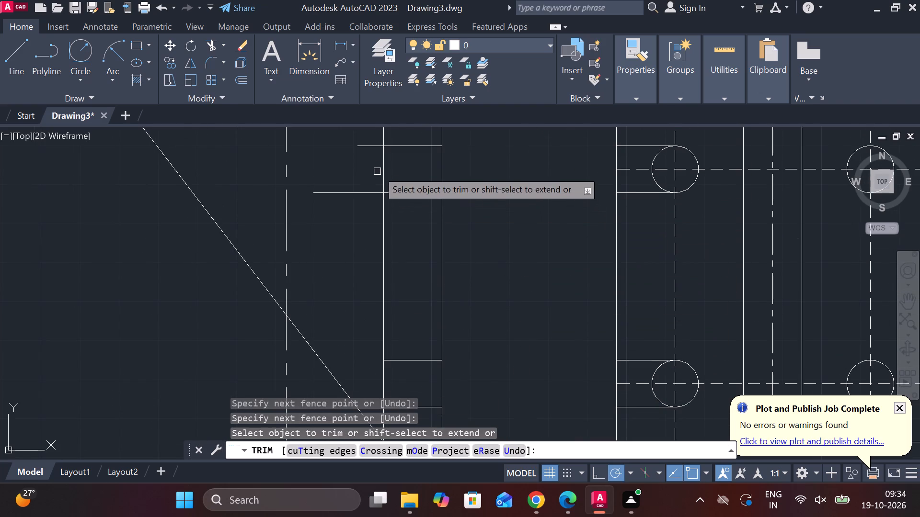
left_click_drag(368, 135, 348, 213)
scroll(348, 213, "down", 2)
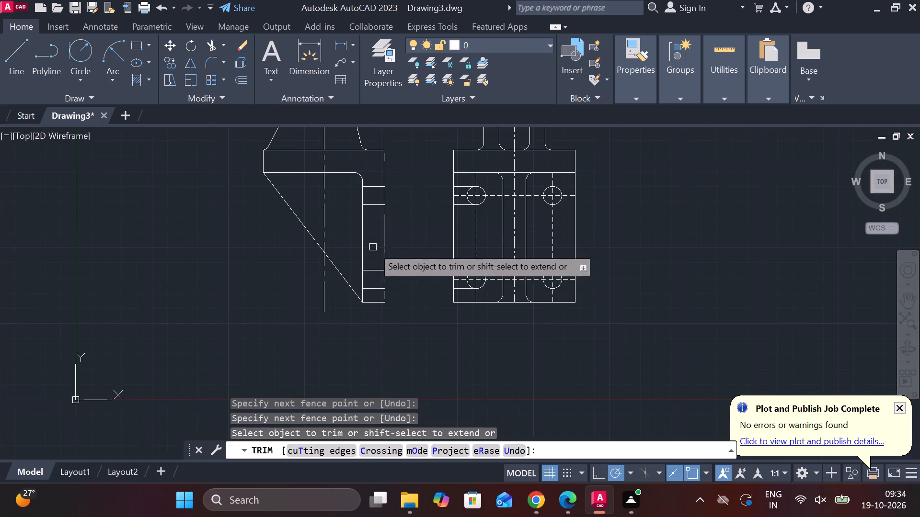
key("Escape")
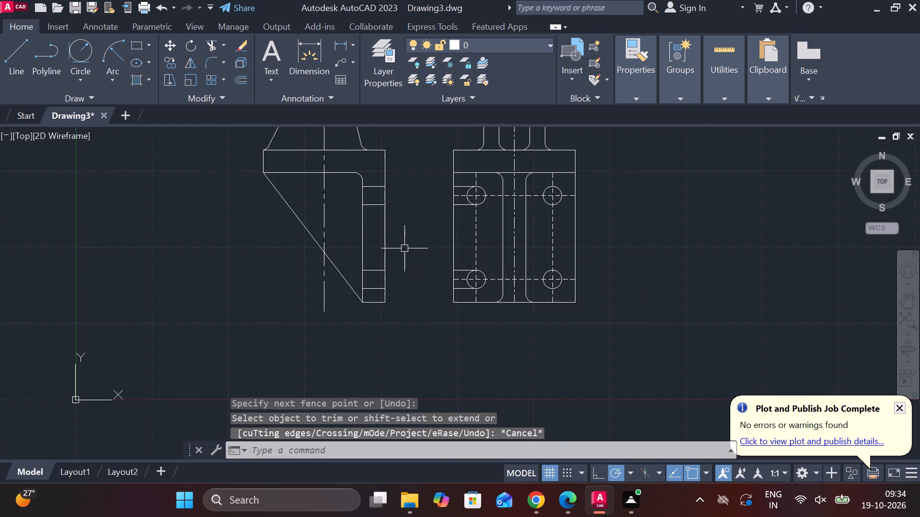
Erase the four leftover projection line pieces between the side view's plate edge and its two nearest holes.
scroll(404, 245, "up", 1)
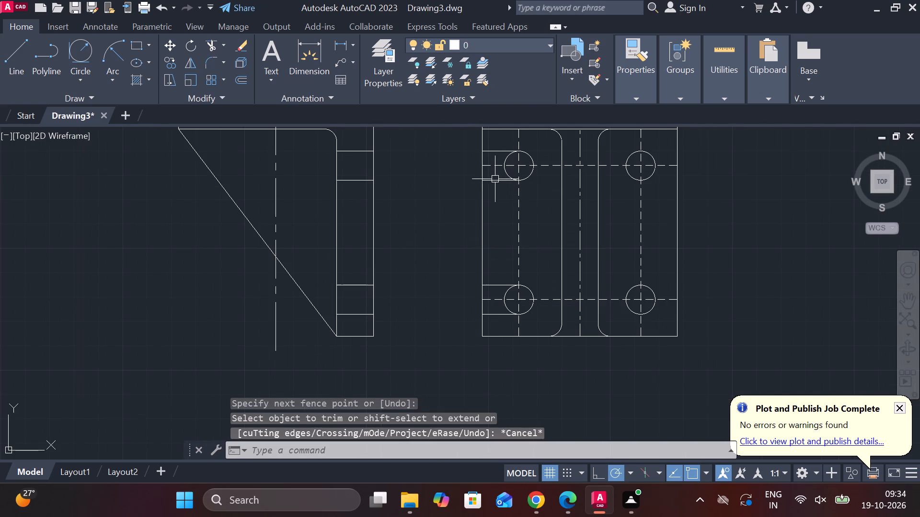
left_click(495, 181)
left_click(496, 152)
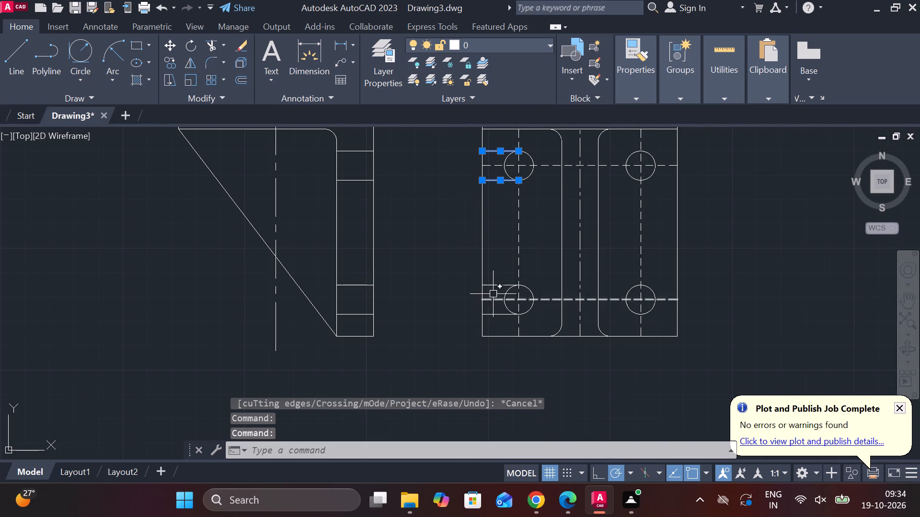
left_click(492, 285)
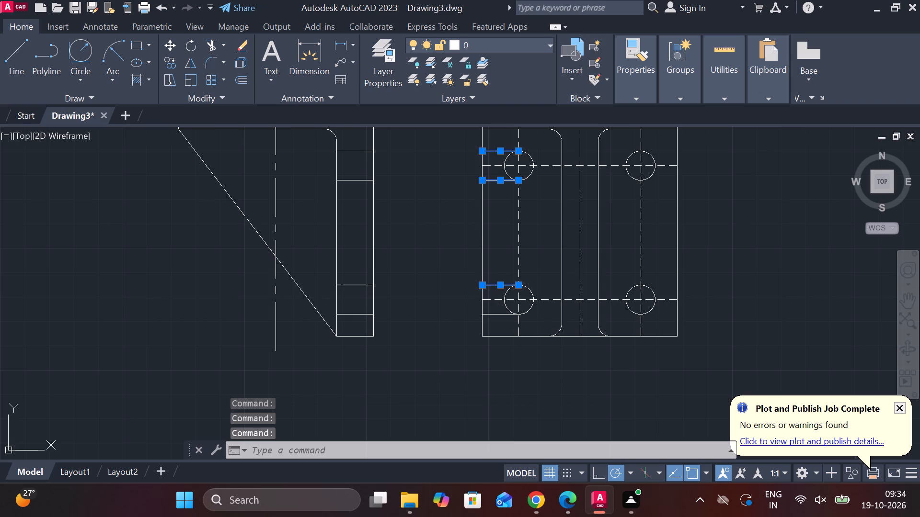
left_click(493, 313)
type("e")
key("space")
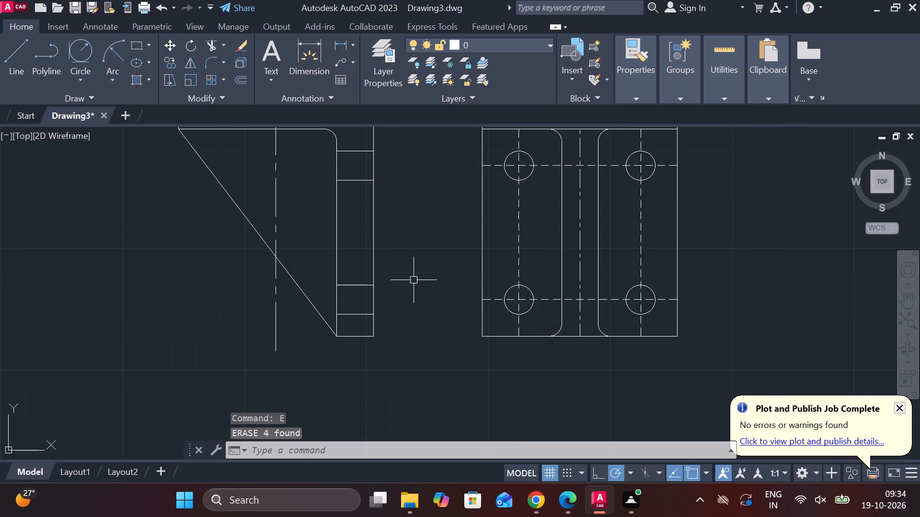
Apply the DASHED linetype to the four hole edge lines inside the front view's vertical leg.
middle_click_drag(415, 280, 451, 360)
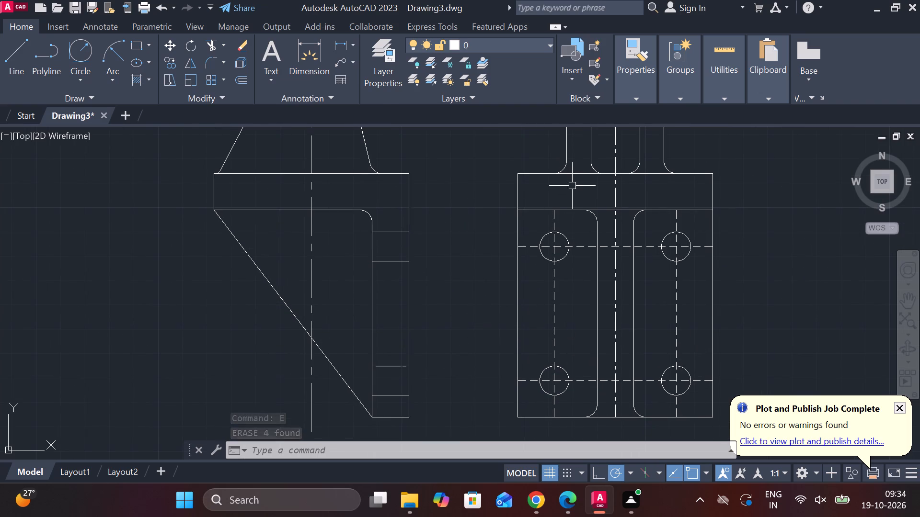
left_click(388, 234)
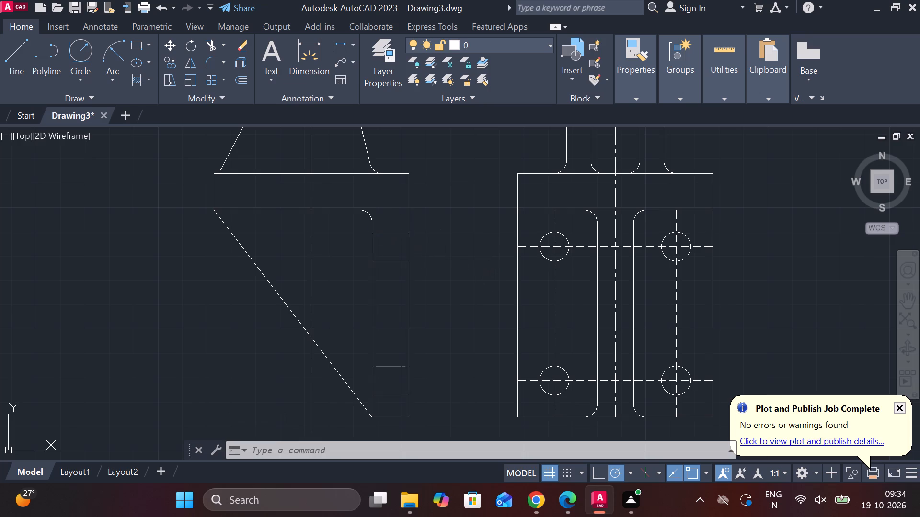
left_click(387, 264)
left_click(397, 364)
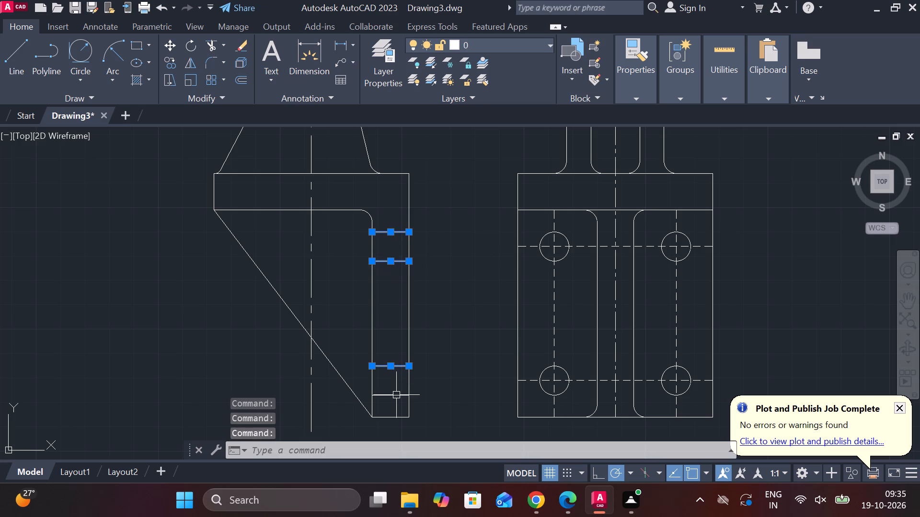
left_click(396, 396)
left_click(632, 96)
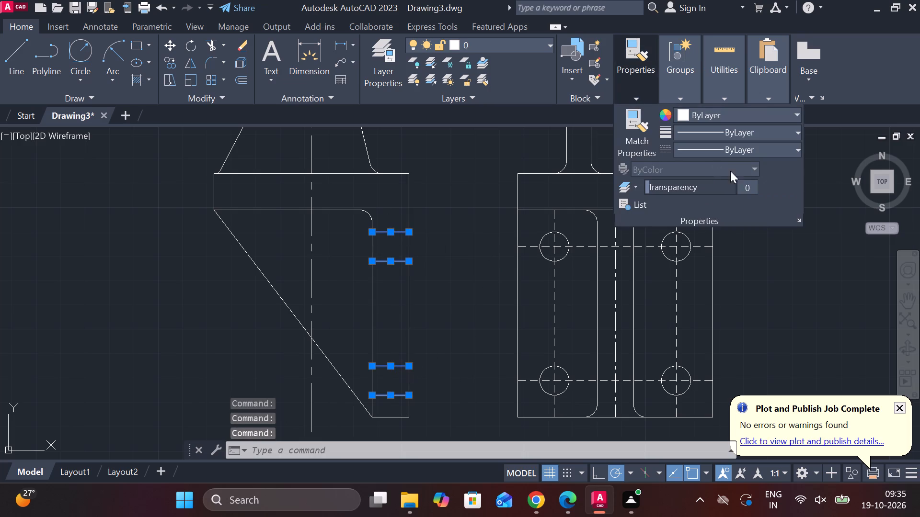
left_click(734, 148)
left_click(738, 229)
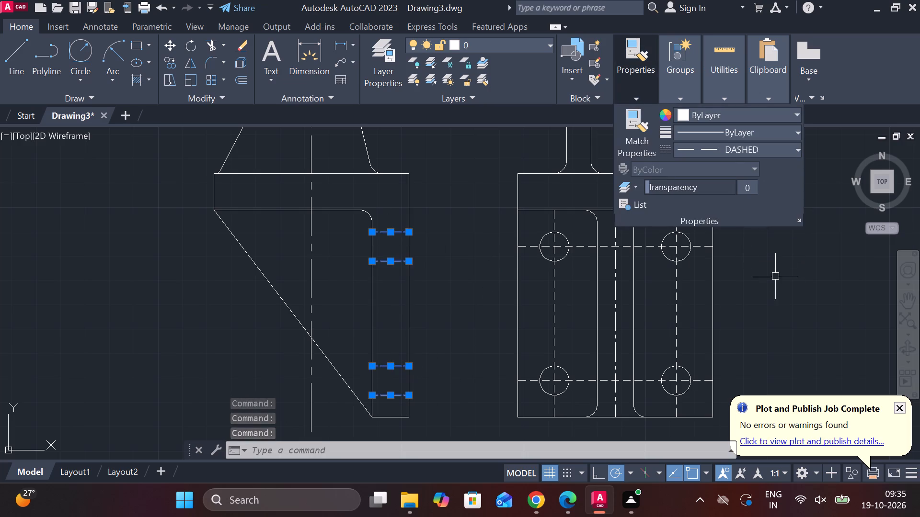
Add a vertical linear dimension for the thickness of the front view's horizontal plate, beside its free end.
key("Escape")
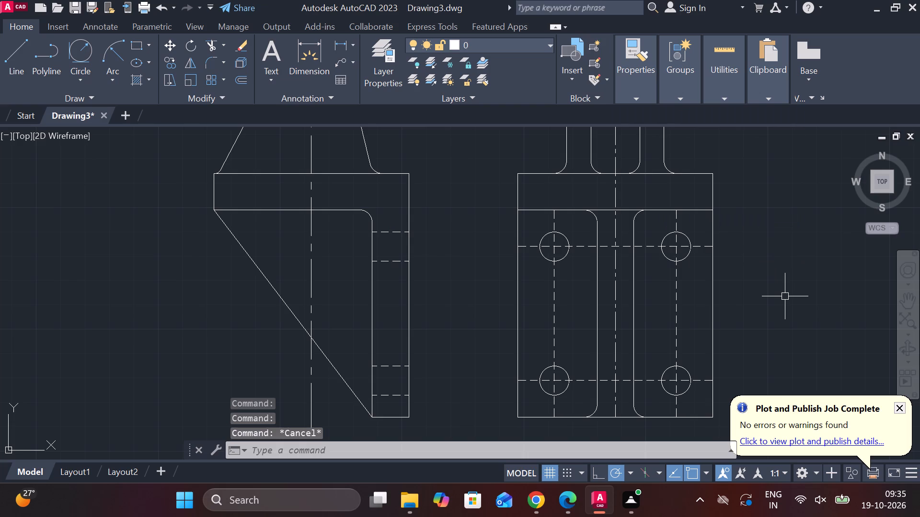
scroll(784, 296, "down", 1)
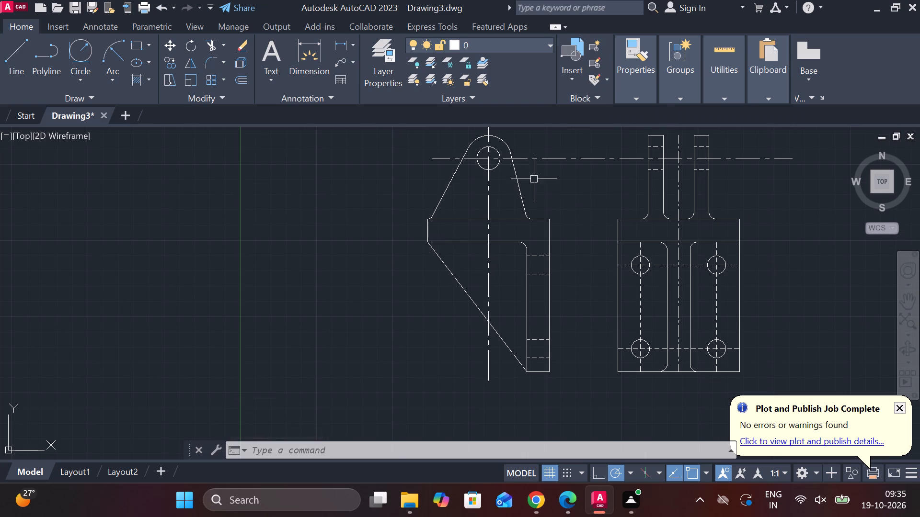
left_click(338, 44)
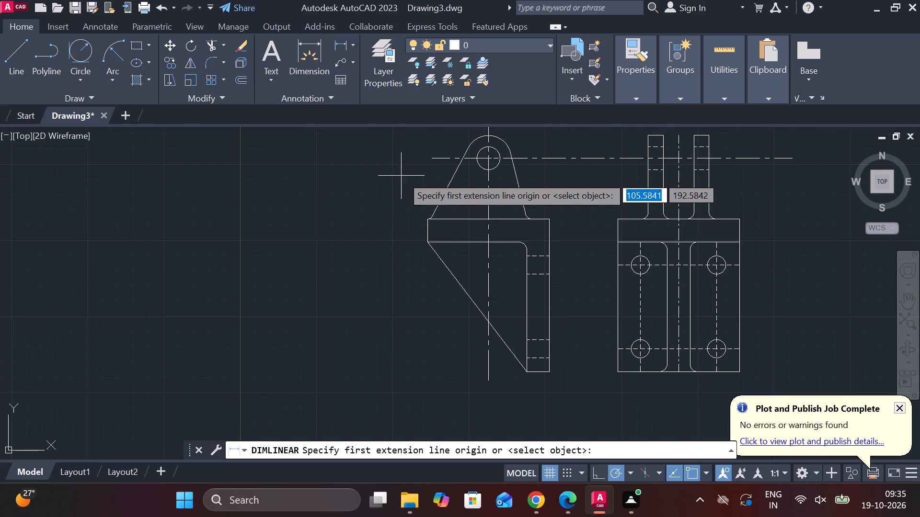
left_click(427, 224)
left_click(427, 243)
left_click(393, 241)
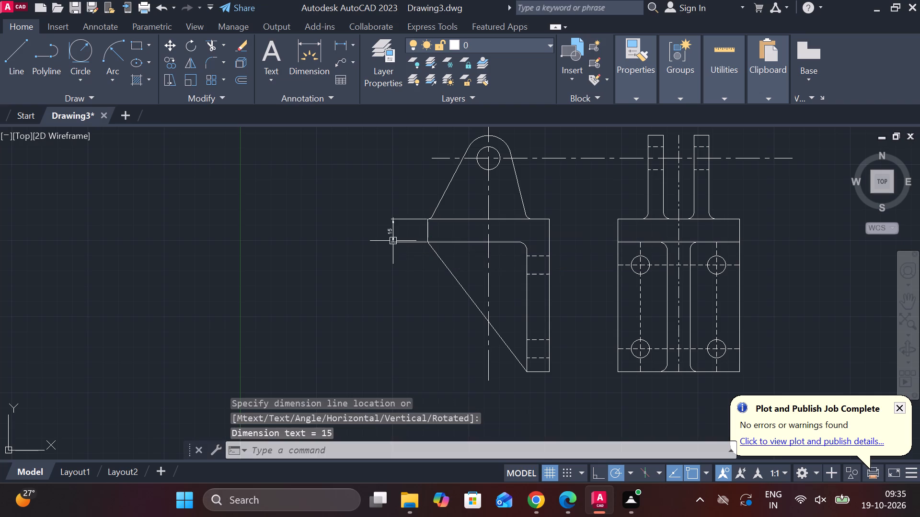
Modify the ISO-25 dimension style to arrow size 4, text height 7 and ISO standard text alignment, and make it current.
type("d")
key("space")
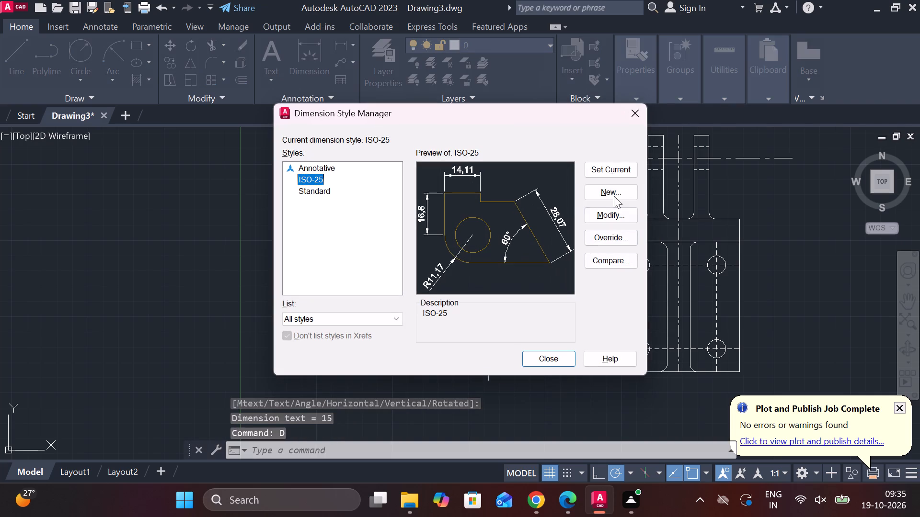
left_click(608, 208)
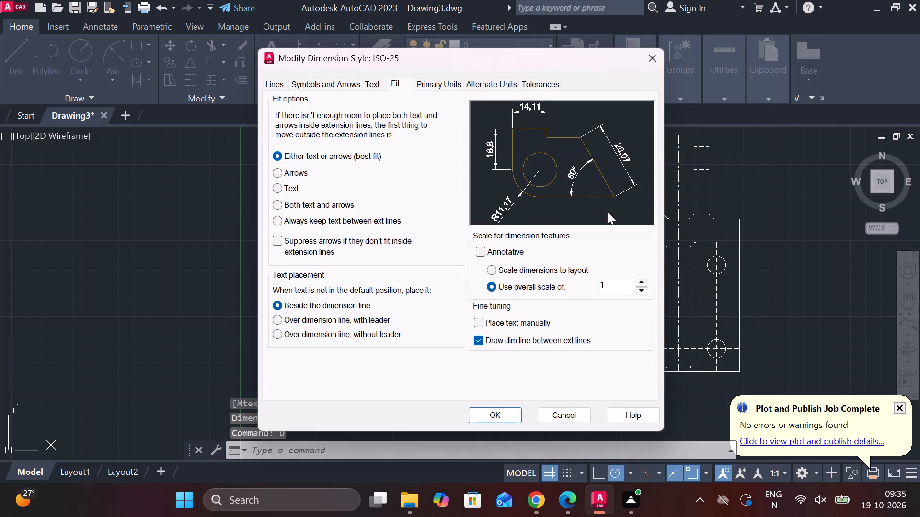
left_click(329, 83)
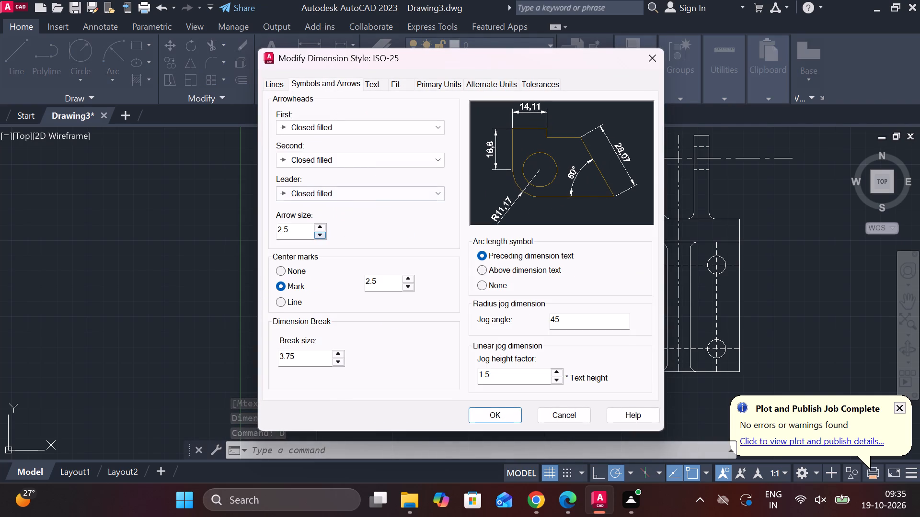
left_click_drag(299, 232, 237, 226)
key("4")
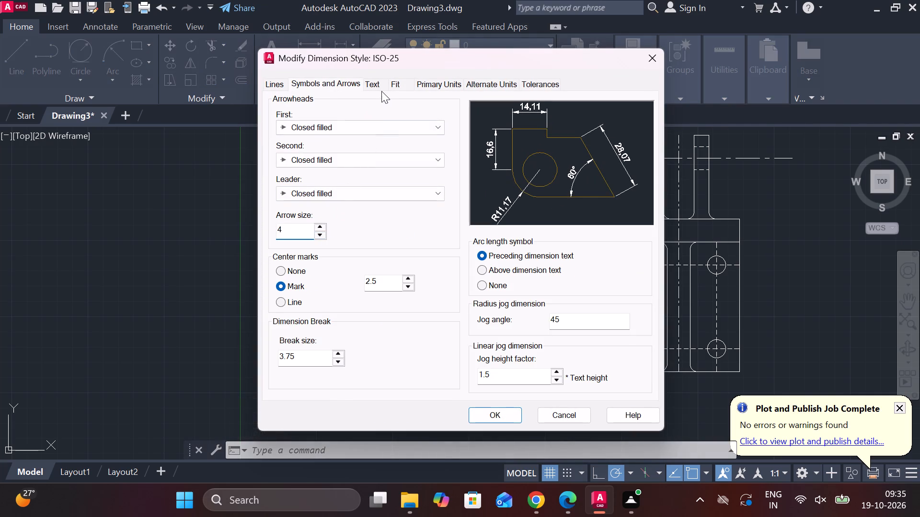
left_click(380, 85)
left_click_drag(423, 187, 379, 193)
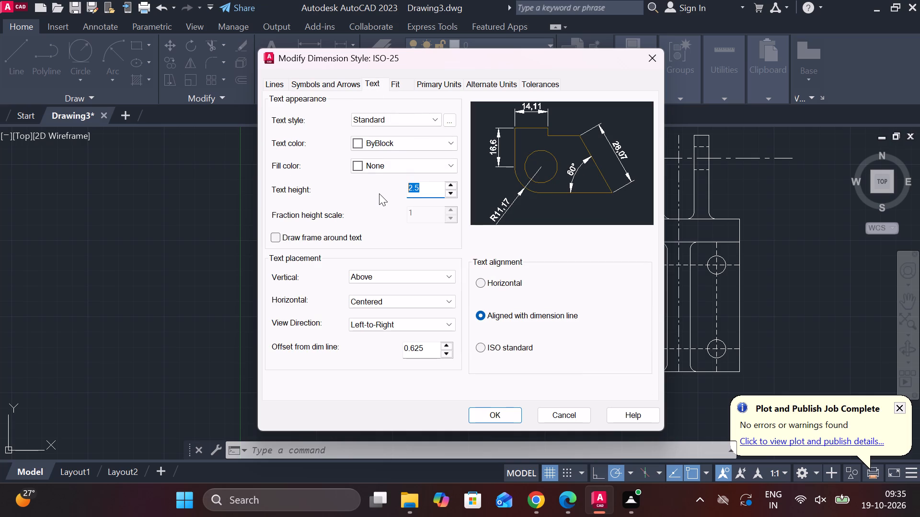
key("7")
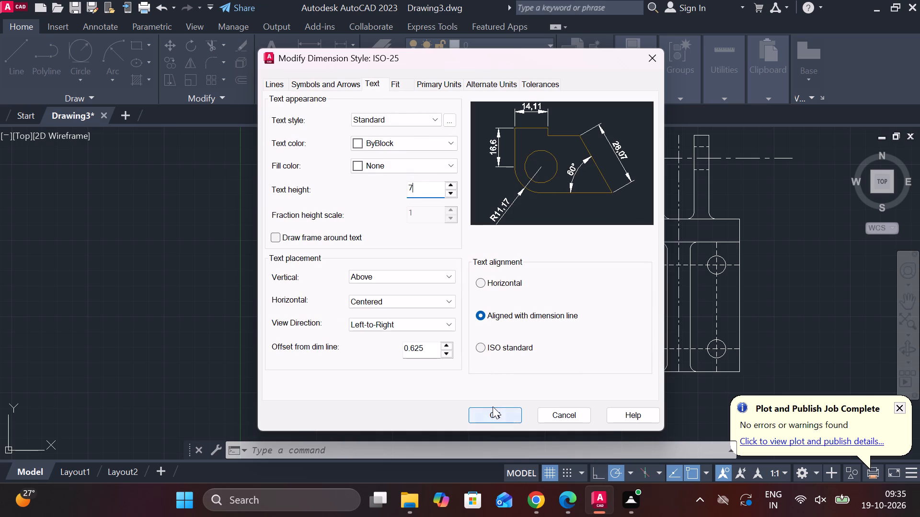
left_click(480, 347)
left_click(492, 413)
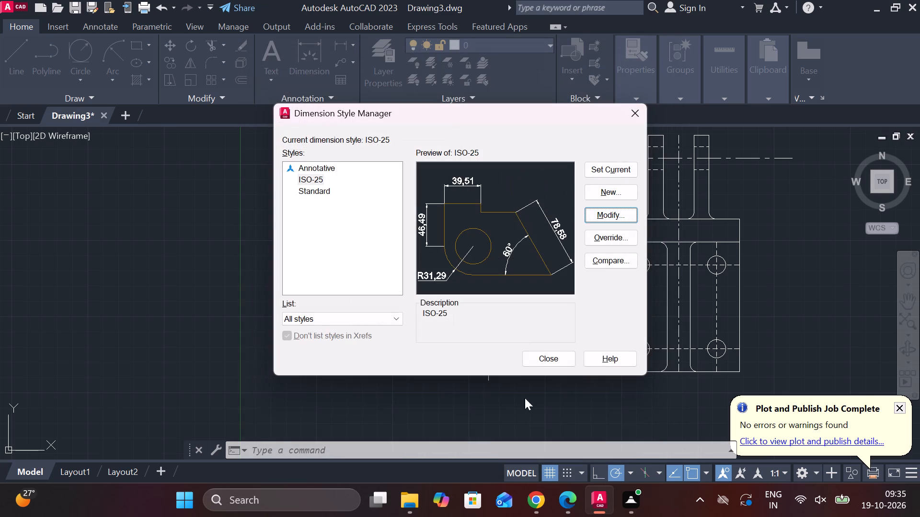
left_click(616, 172)
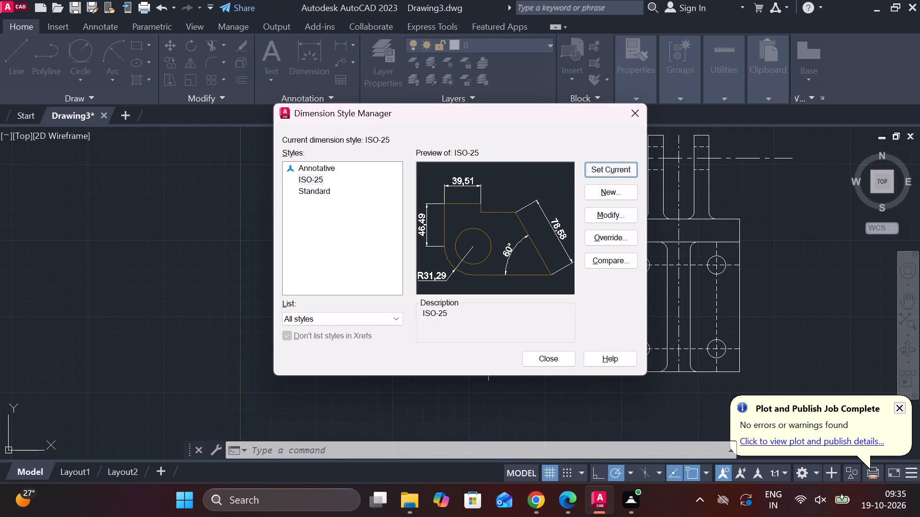
left_click(558, 353)
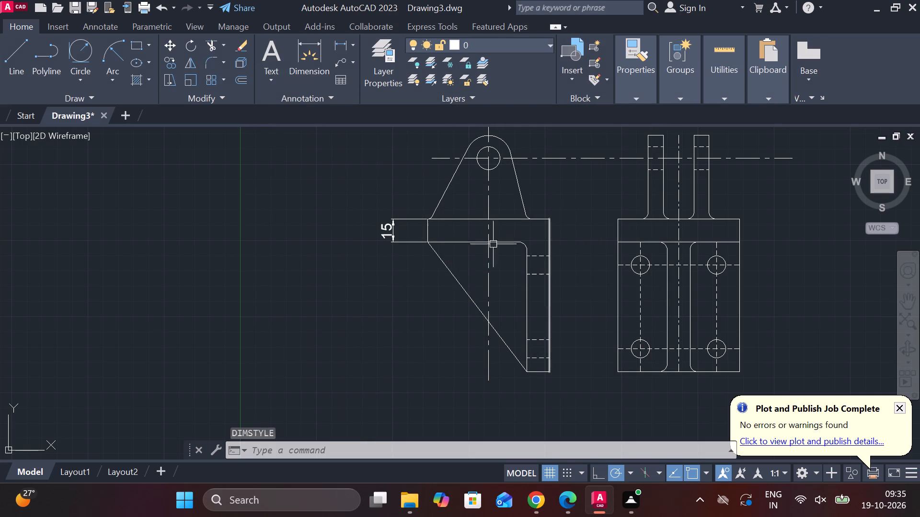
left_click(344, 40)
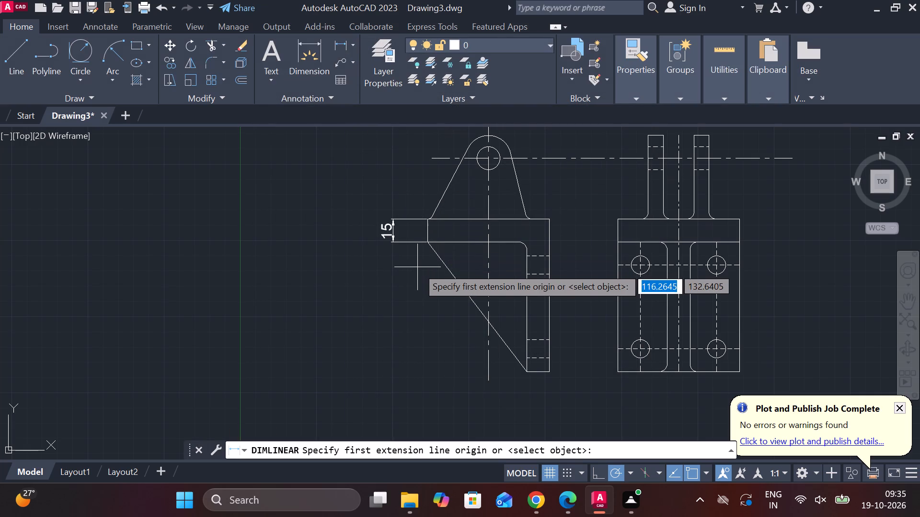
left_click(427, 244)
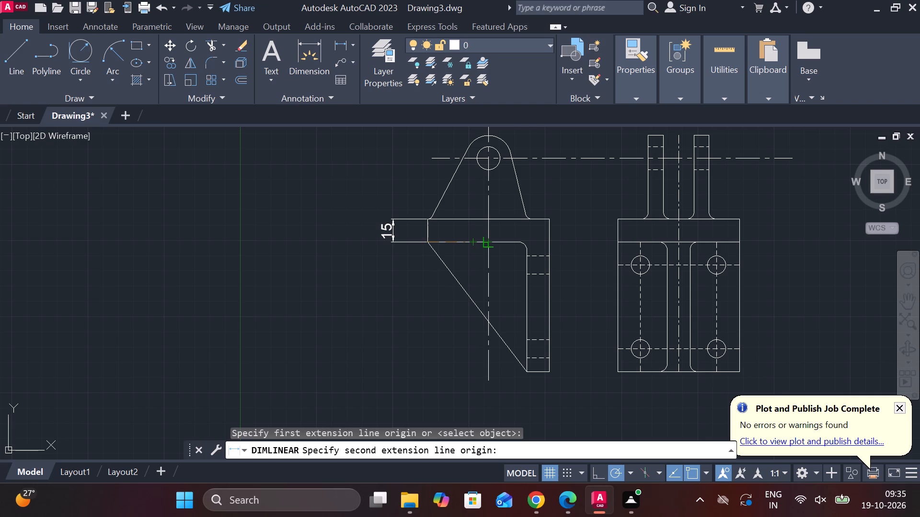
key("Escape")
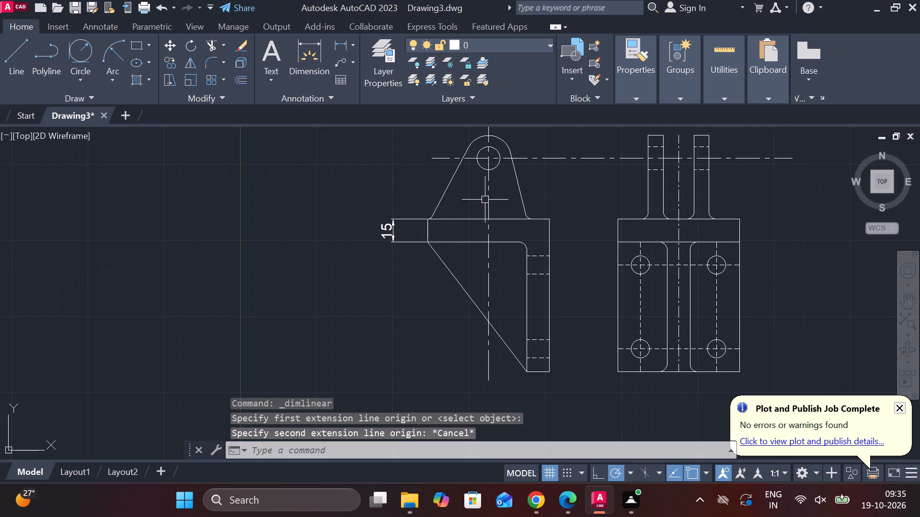
Erase the vertical centre line of the front view and the long horizontal centre line running through both views' boss hole.
left_click(486, 199)
middle_click_drag(540, 182, 540, 225)
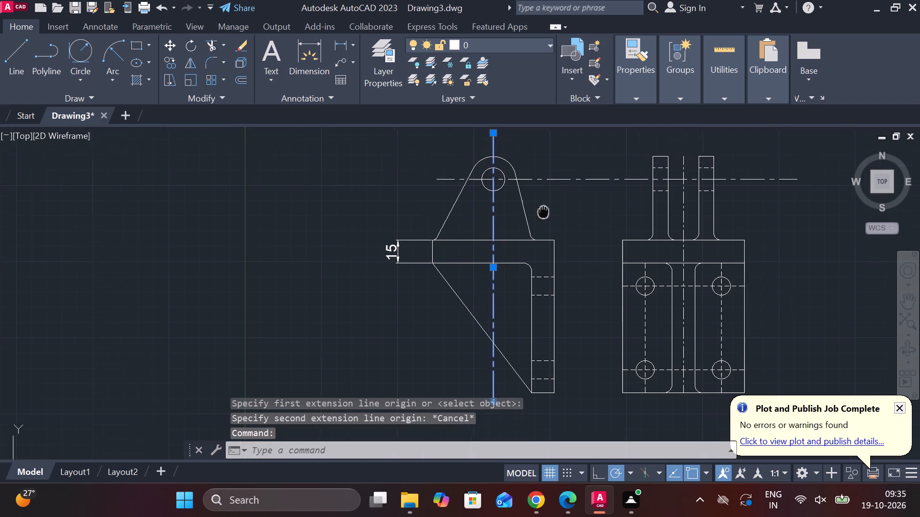
middle_click_drag(540, 225, 540, 226)
left_click(530, 201)
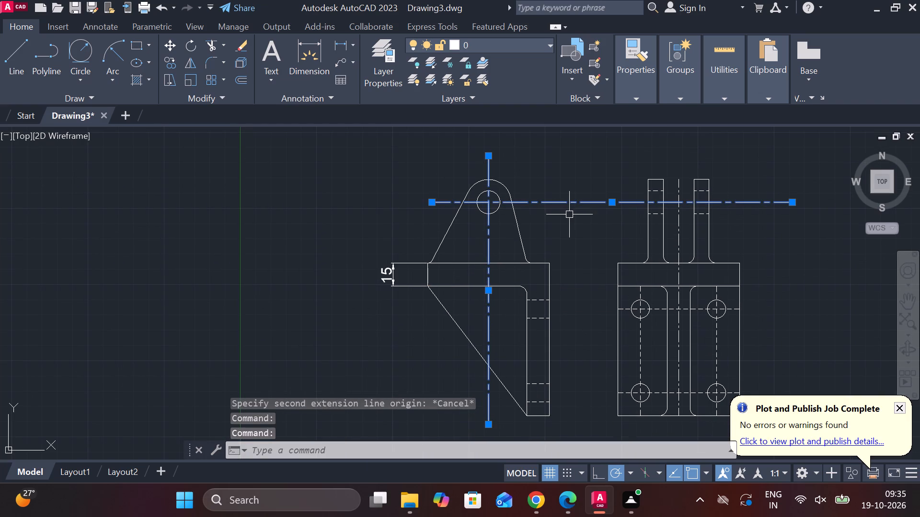
type("e")
key("space")
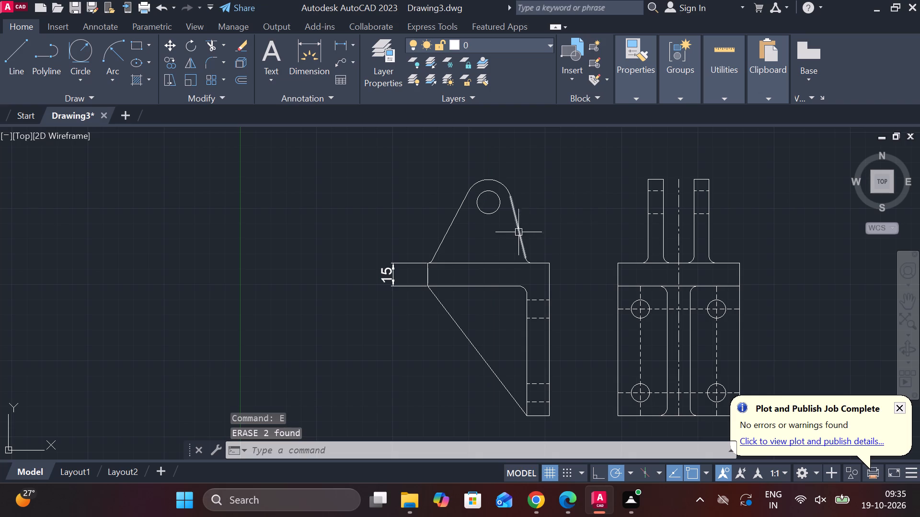
Erase the front view's boss: its two sloping sides, the hole circle and the rounded top arc.
left_click(516, 225)
left_click(496, 214)
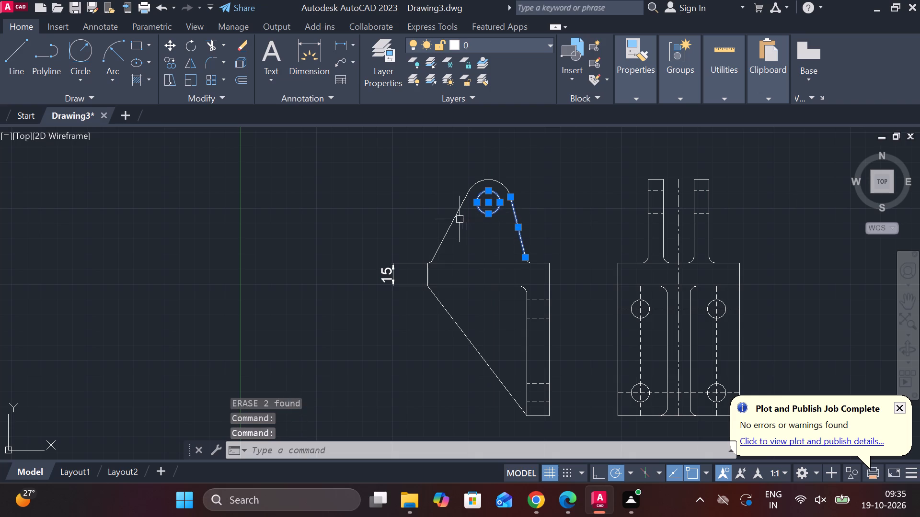
left_click(452, 222)
left_click(485, 176)
left_click(489, 180)
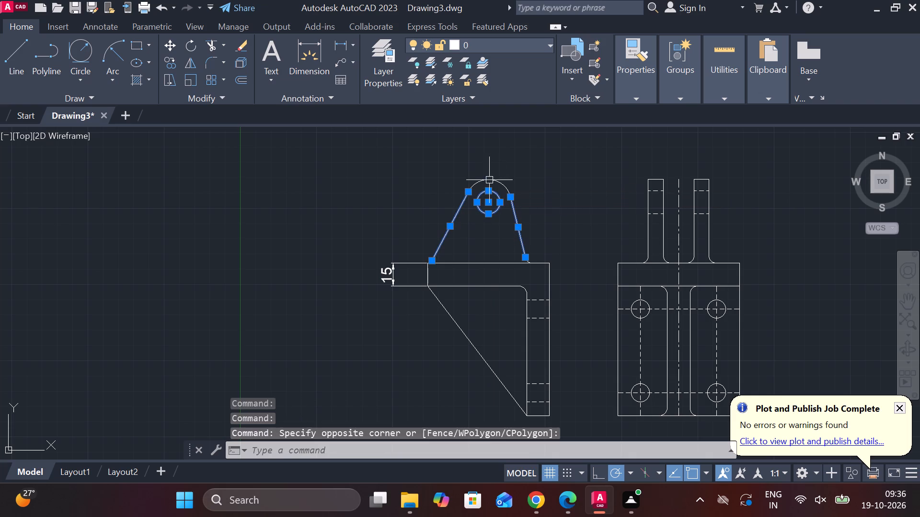
left_click(493, 181)
type("e")
key("space")
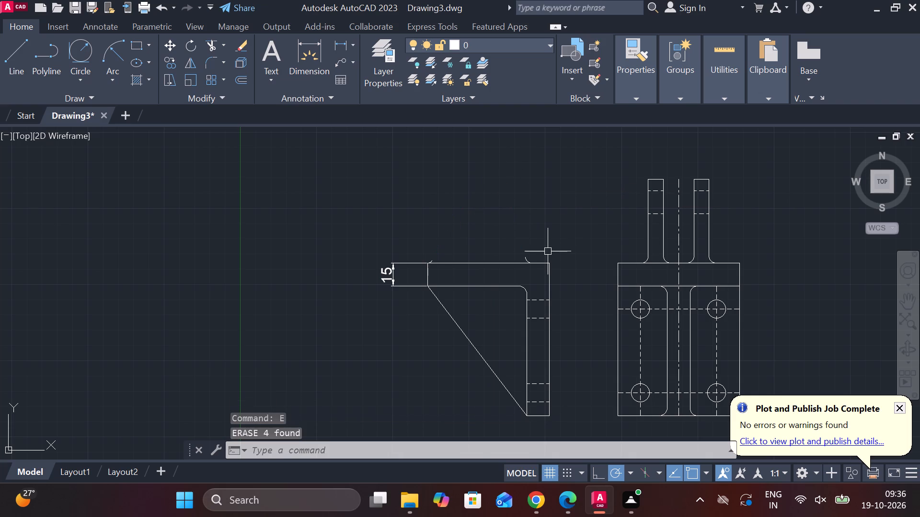
Erase the two leftover fillet arcs on the top edge of the front view's horizontal plate.
scroll(529, 258, "up", 2)
left_click(525, 260)
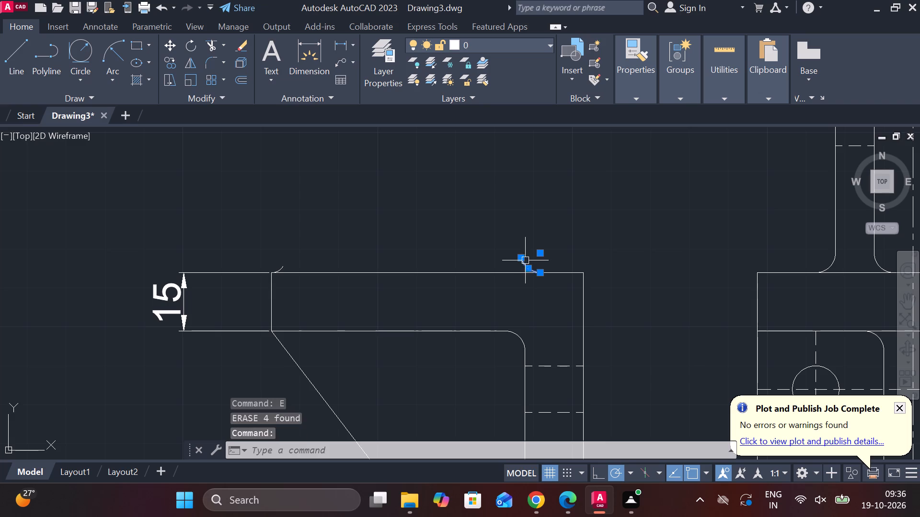
left_click(283, 268)
type("e")
key("space")
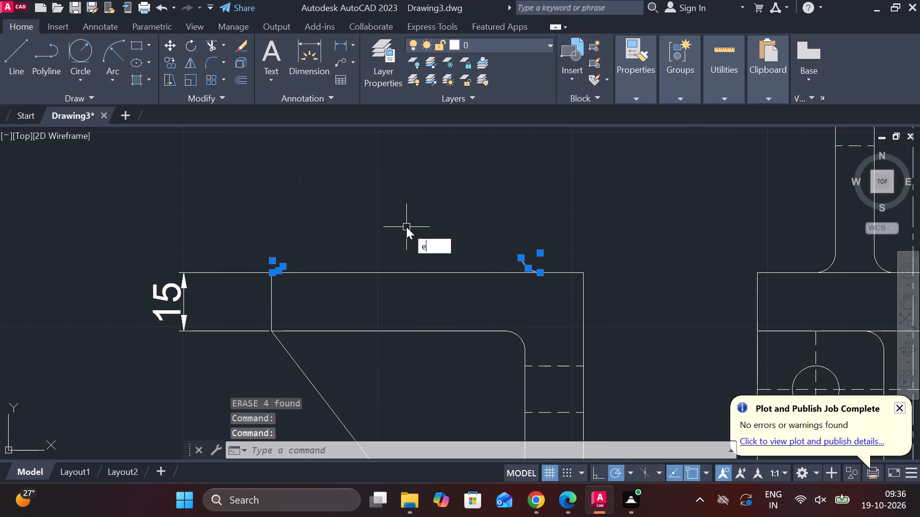
Draw a vertical construction line downward from the lower corner of the front view plate's free end.
scroll(406, 227, "down", 2)
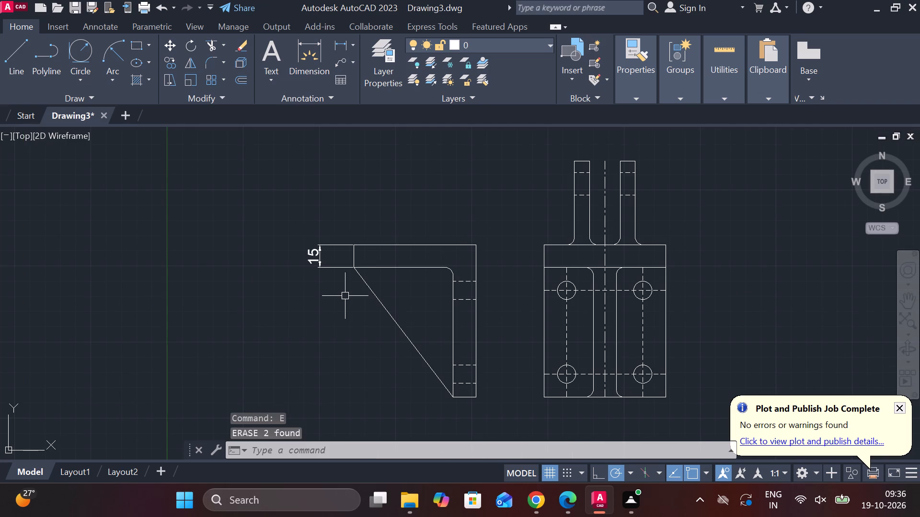
key("l")
key("Return")
left_click(350, 272)
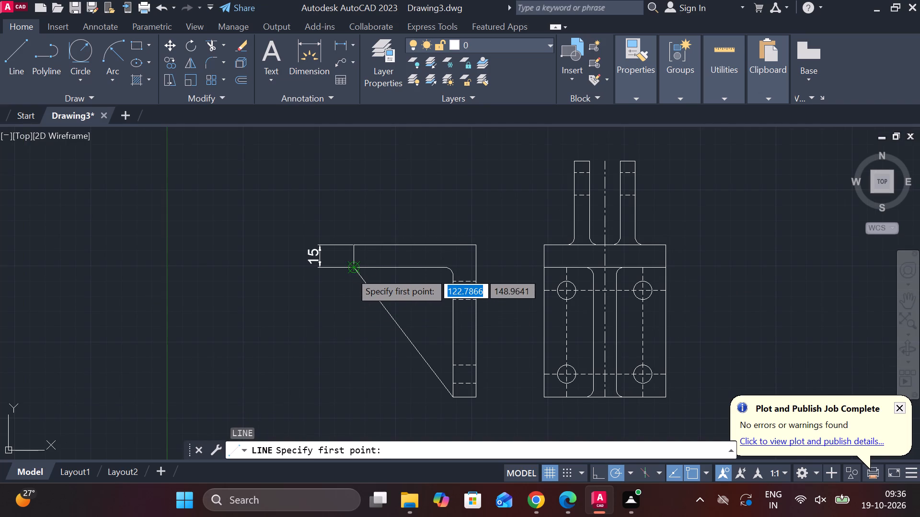
left_click(349, 354)
key("Escape")
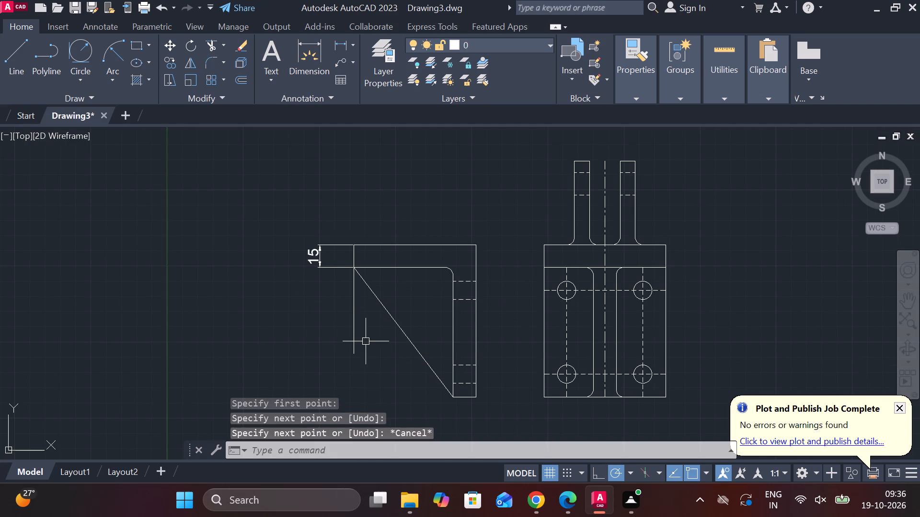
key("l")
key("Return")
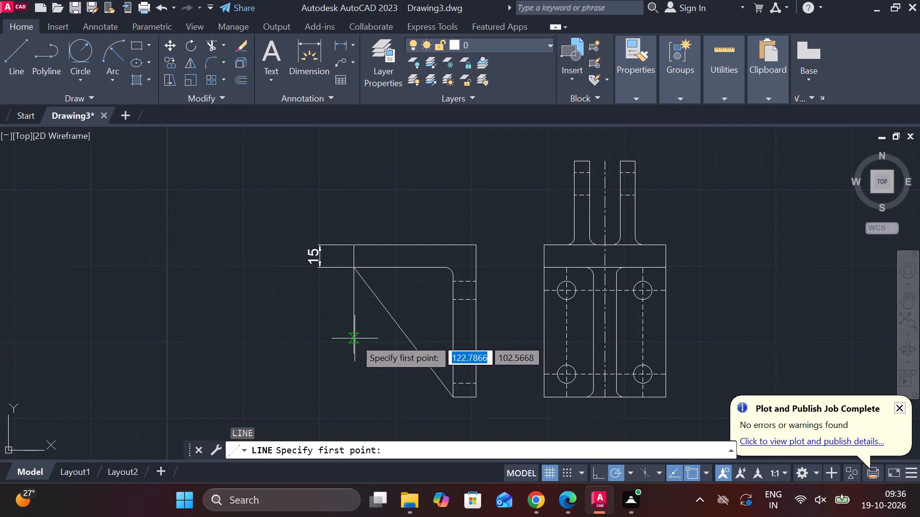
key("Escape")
Offset the vertical construction line 35 mm toward the front view's vertical leg.
left_click(354, 340)
key("o")
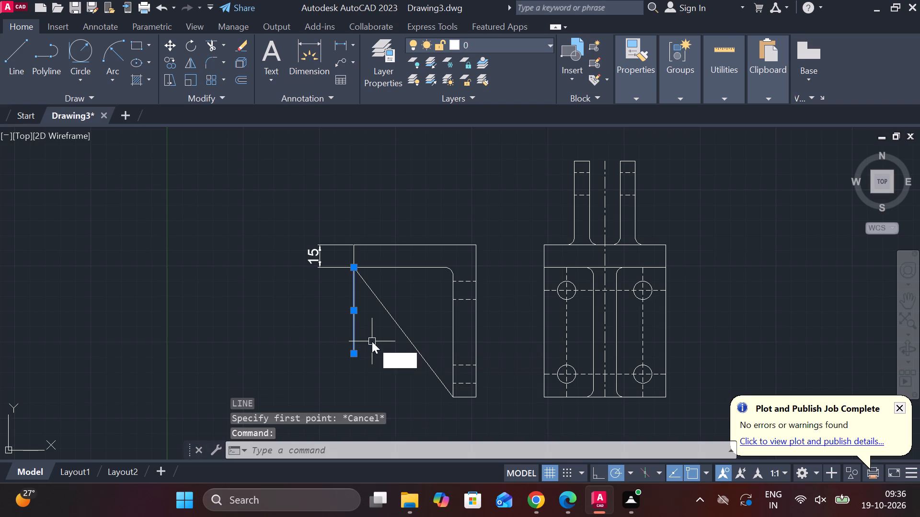
key("Return")
key("Return")
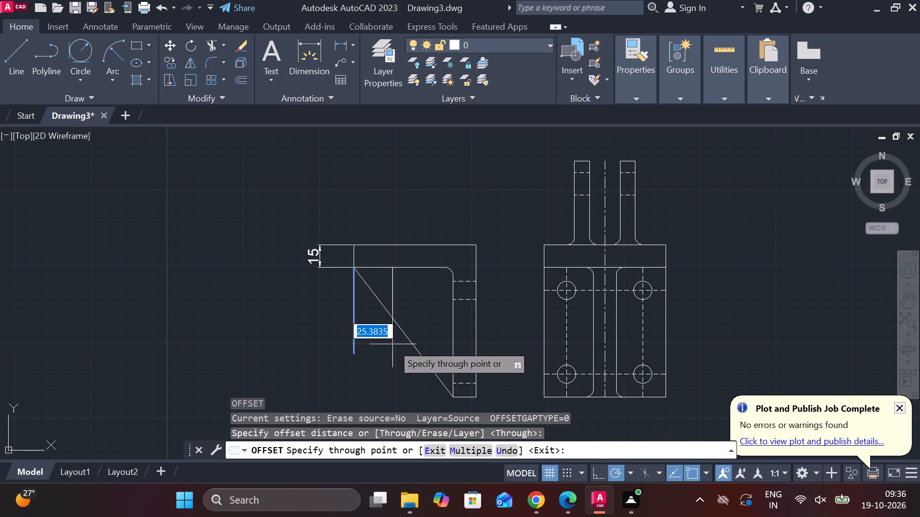
type("35")
key("space")
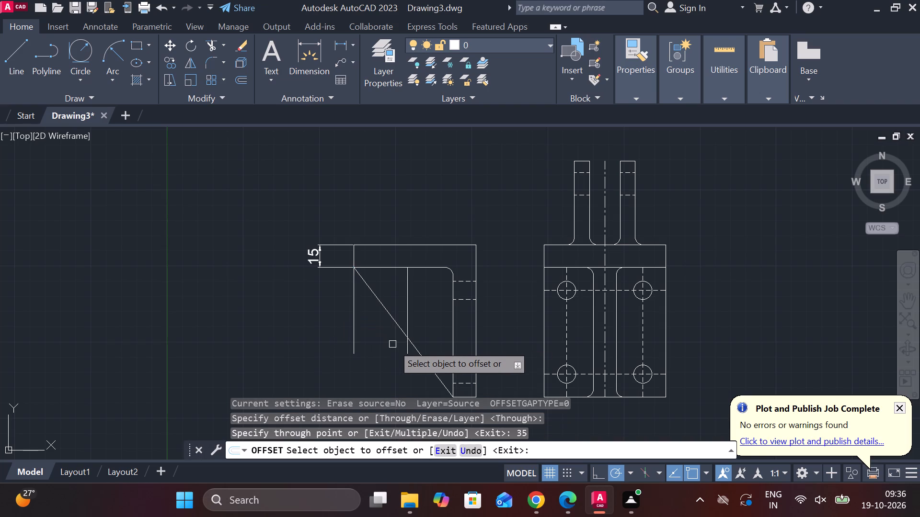
key("Escape")
Erase the original vertical construction line at the plate's free end.
left_click(355, 335)
type("e")
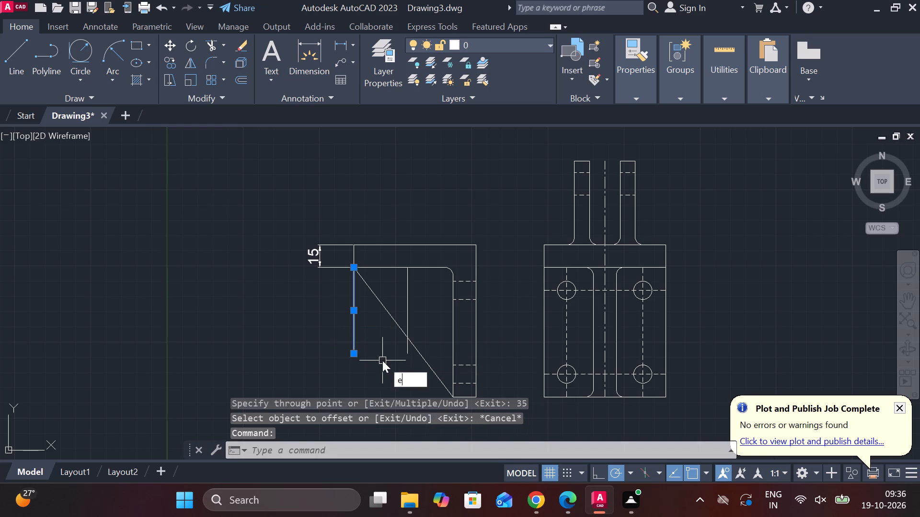
key("space")
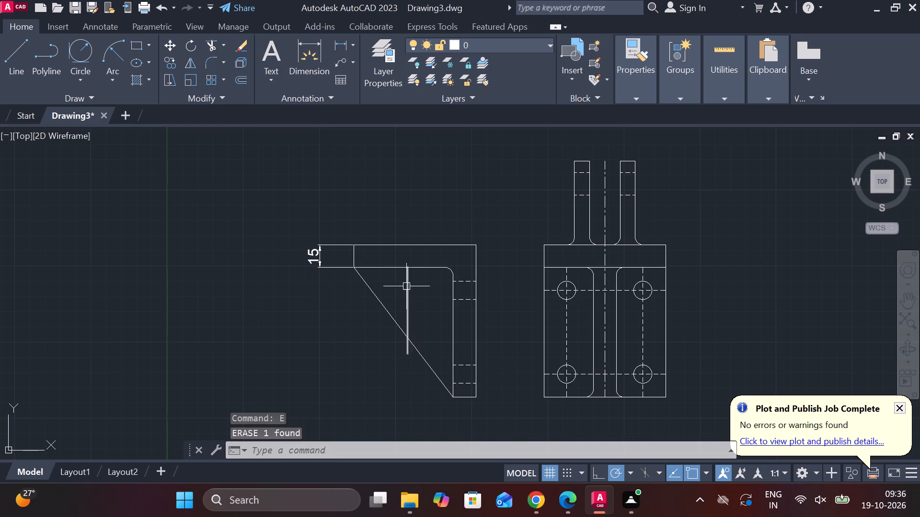
Stretch the upper end of the front view's vertical construction line up to the plate's top edge.
left_click(406, 285)
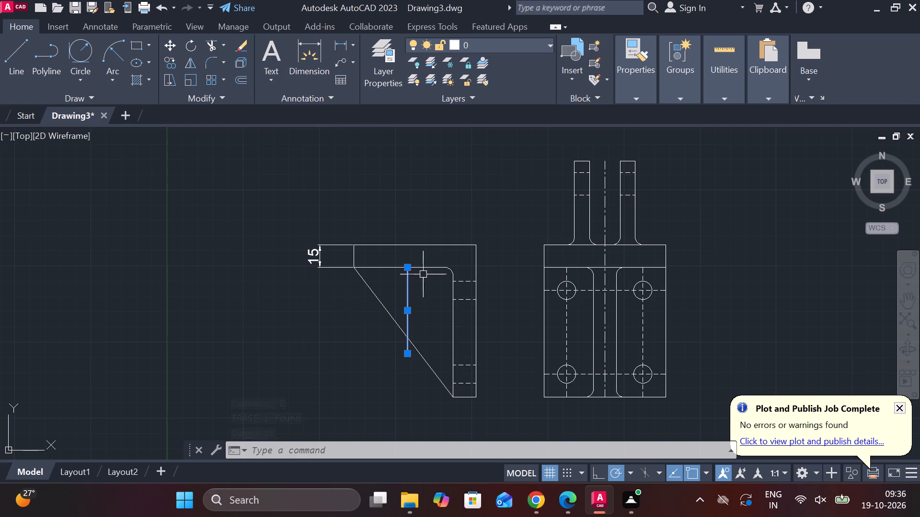
left_click(410, 267)
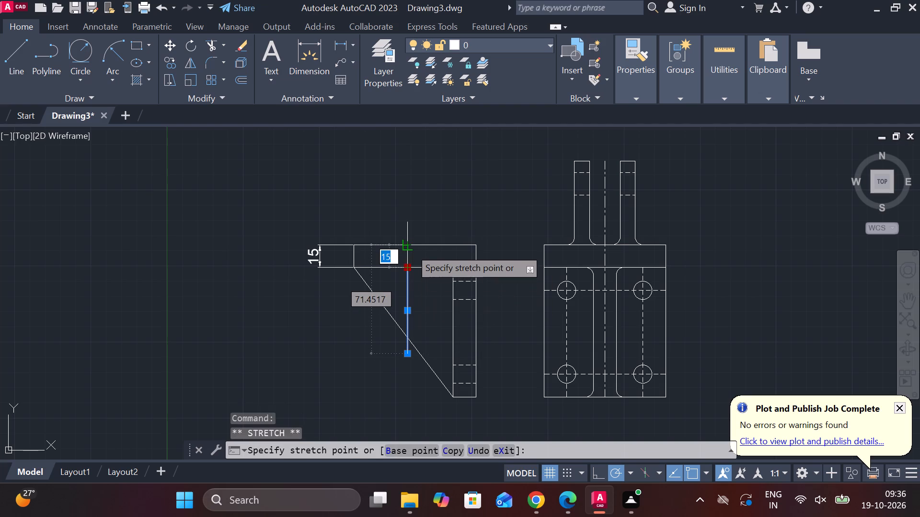
left_click(410, 248)
key("Escape")
Draw a 40 mm line straight up from the plate's top edge, in line with the vertical construction line.
middle_click_drag(426, 307, 429, 340)
key("l")
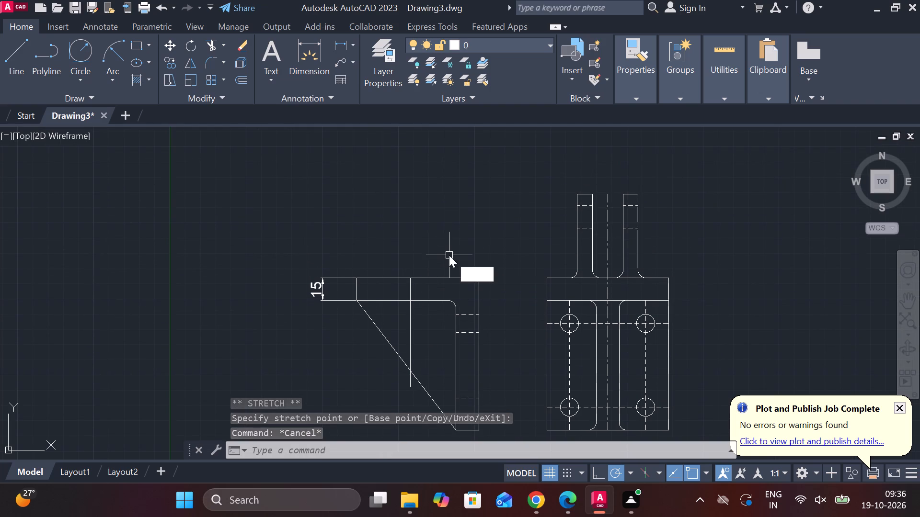
key("Return")
left_click(411, 273)
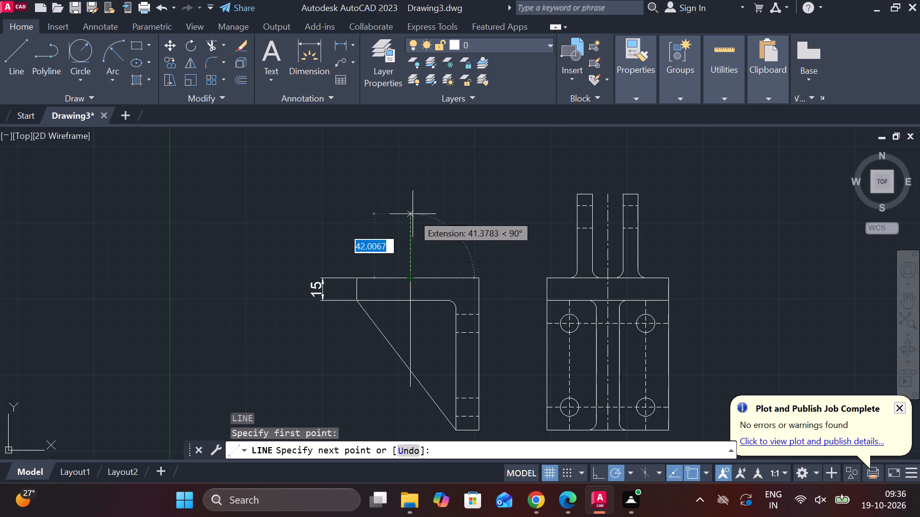
type("40")
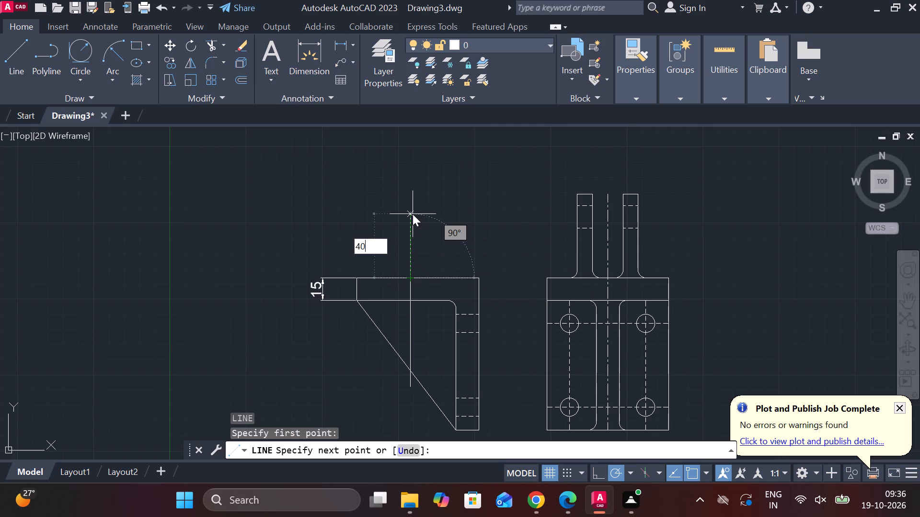
key("Return")
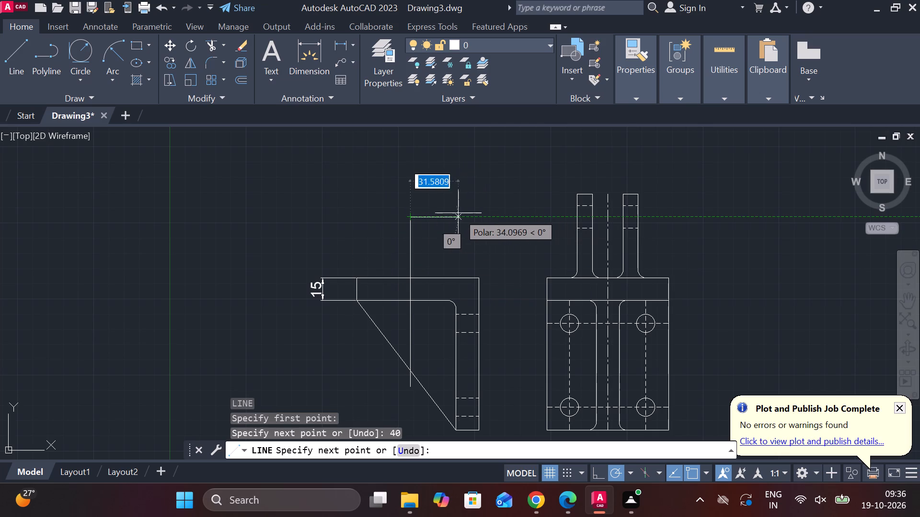
key("Escape")
Draw a 30 mm diameter circle centred on the upper end of the 40 mm line.
type("c")
key("space")
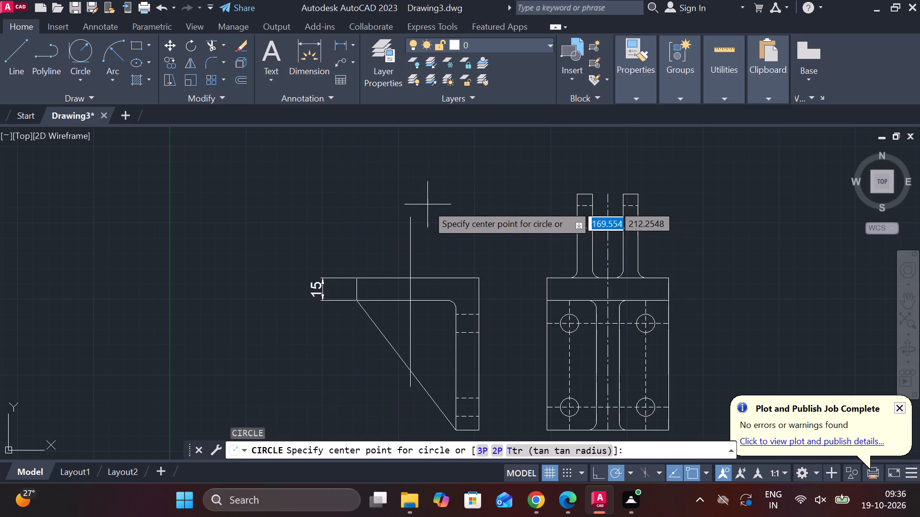
left_click(409, 218)
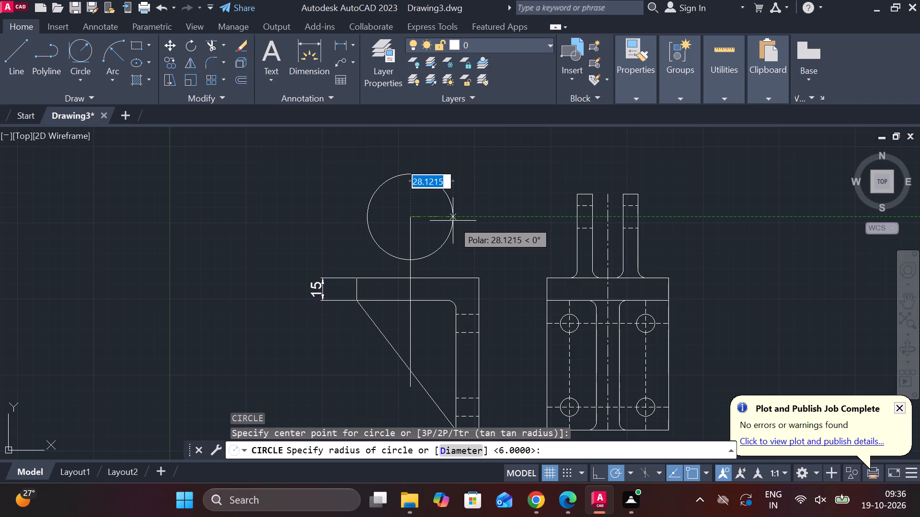
type("d 30")
key("Return")
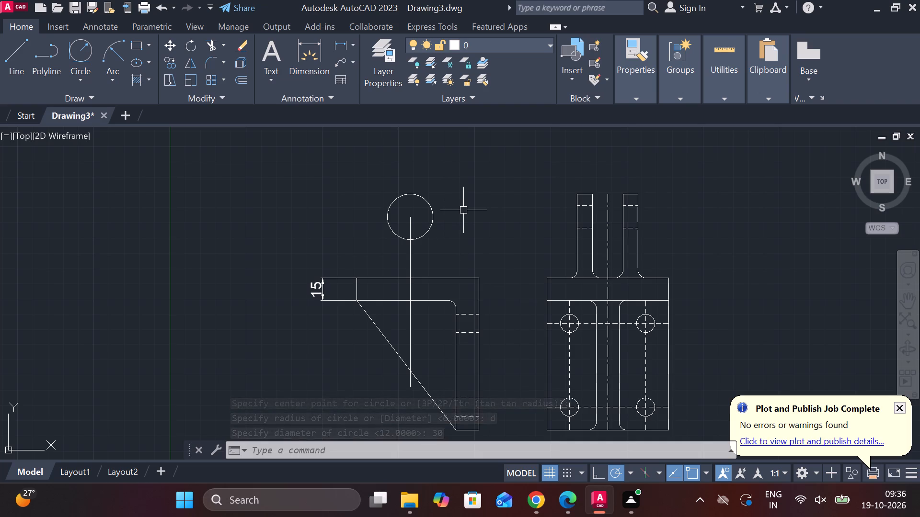
Draw a vertical line from the lower end of the front view's inner fillet up past the plate's top edge.
left_click(457, 320)
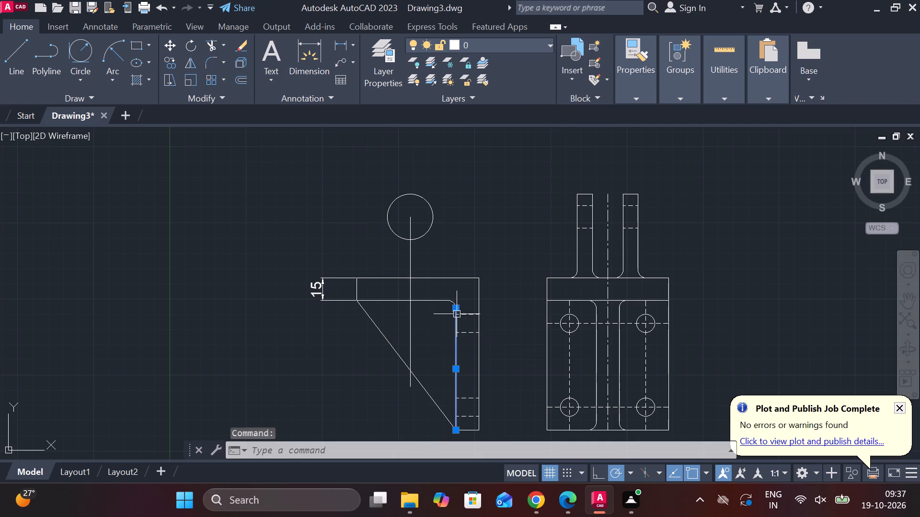
key("Escape")
key("l")
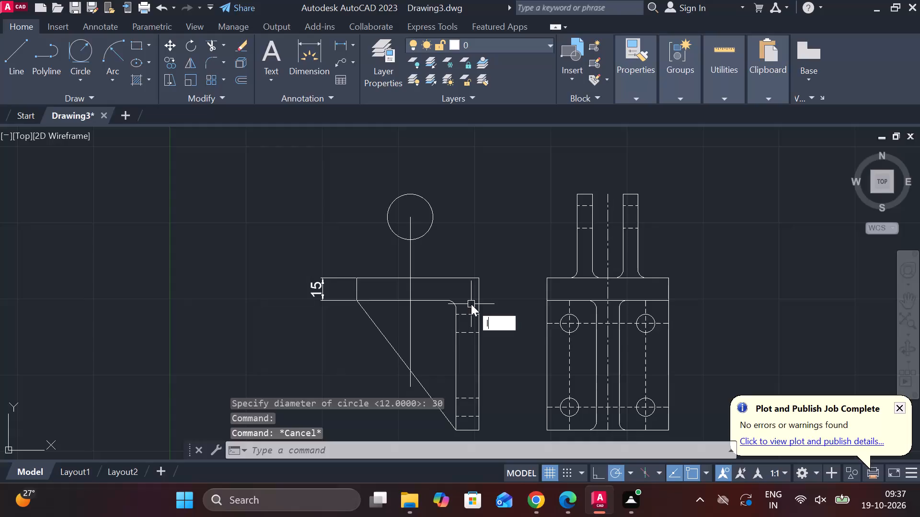
key("Return")
scroll(458, 315, "up", 2)
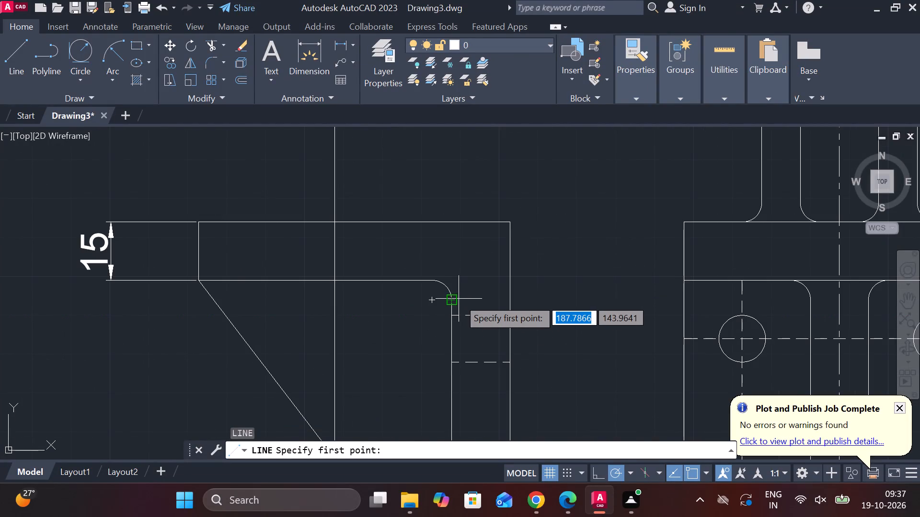
left_click(456, 298)
left_click(452, 202)
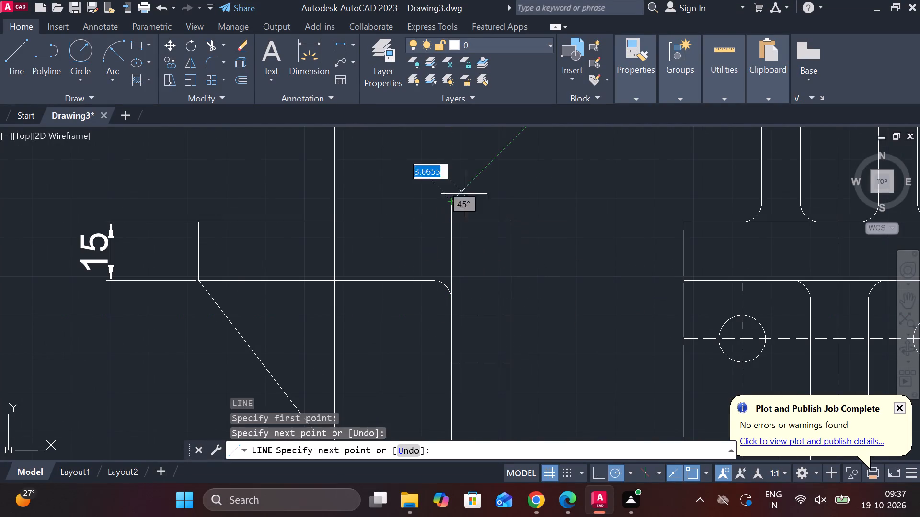
key("Escape")
Trim the part of the new vertical line that lies inside the plate, below its top edge.
type("tr")
key("space")
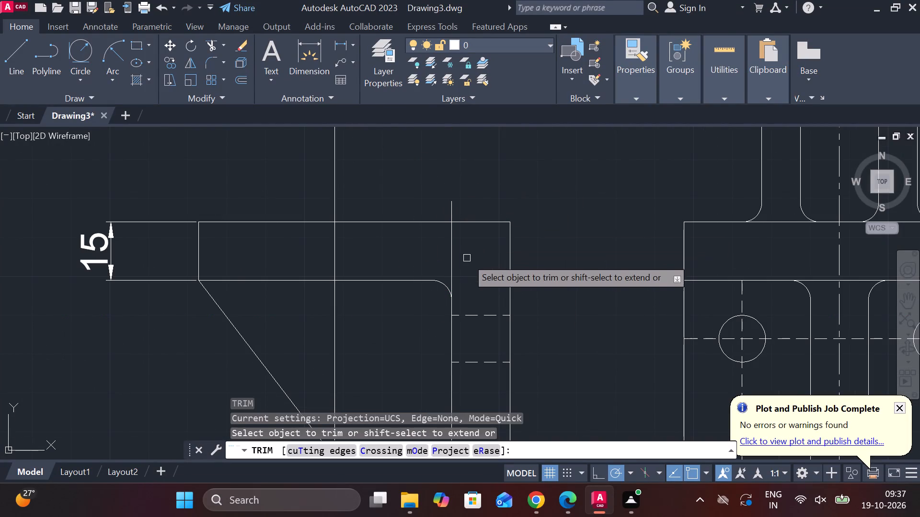
left_click(451, 273)
scroll(471, 256, "down", 2)
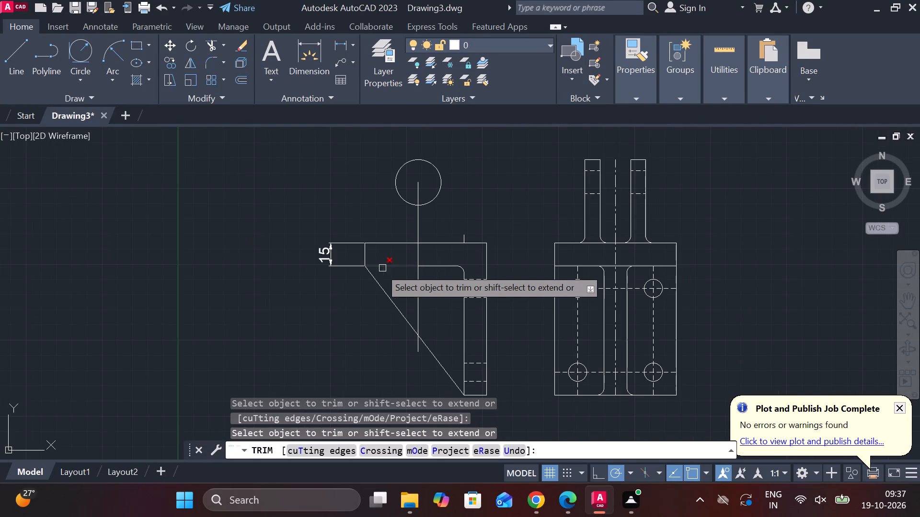
scroll(354, 233, "up", 2)
middle_click_drag(379, 215, 349, 278)
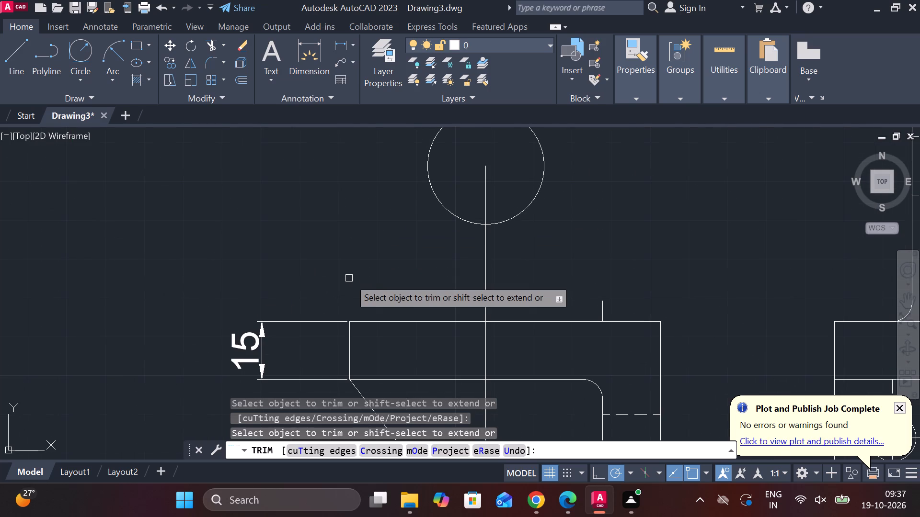
scroll(373, 261, "down", 1)
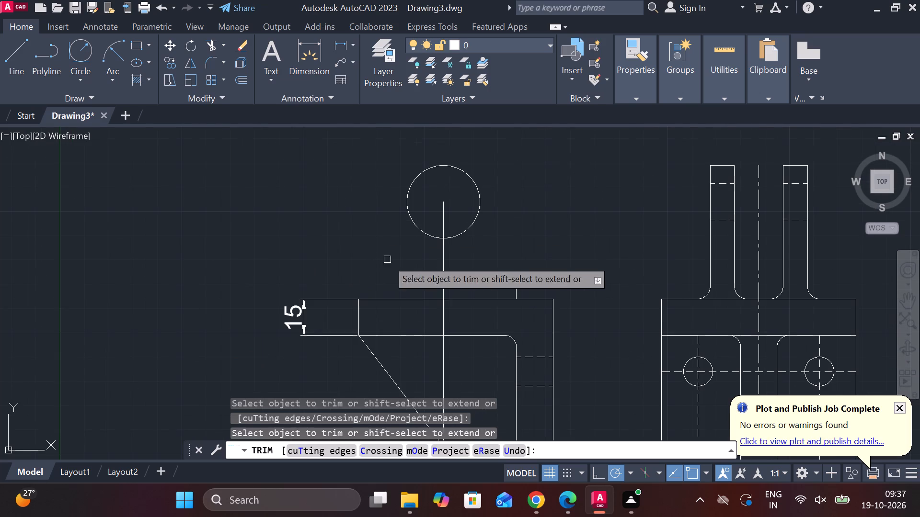
key("Escape")
Draw a line tangent to the circle's leg-side edge down to the short vertical stub's foot on the plate's top edge.
key("l")
key("Return")
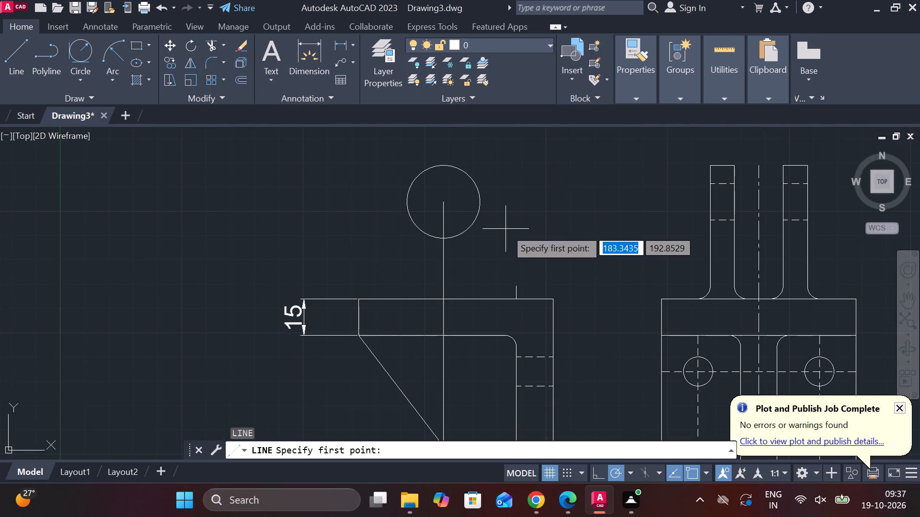
type("tan")
key("Return")
left_click(471, 193)
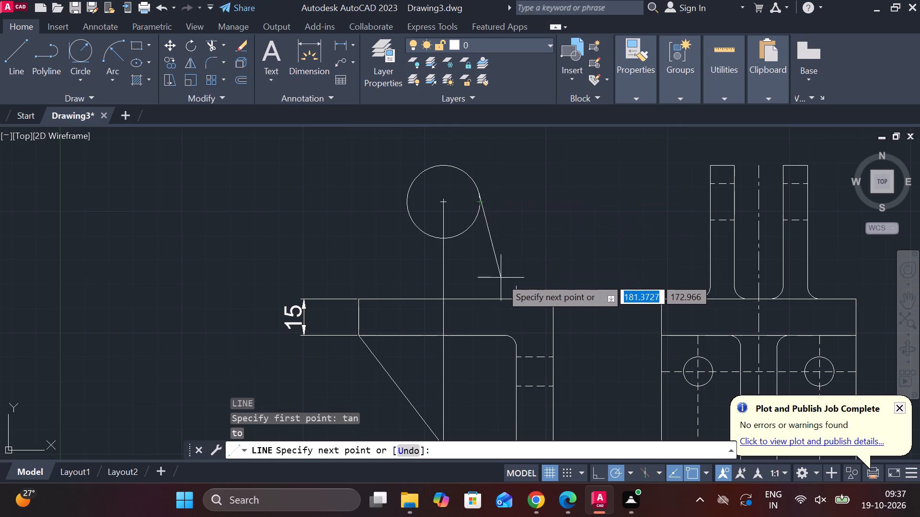
scroll(501, 287, "up", 2)
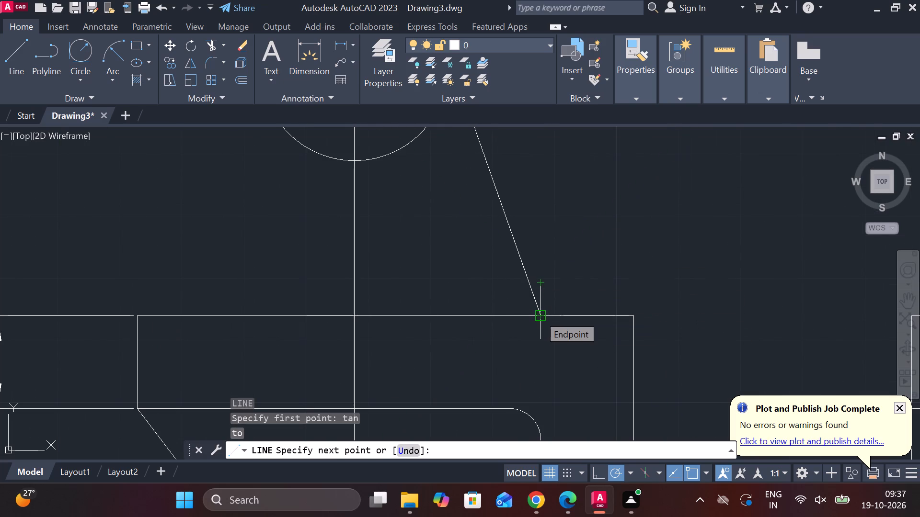
left_click(539, 315)
key("Escape")
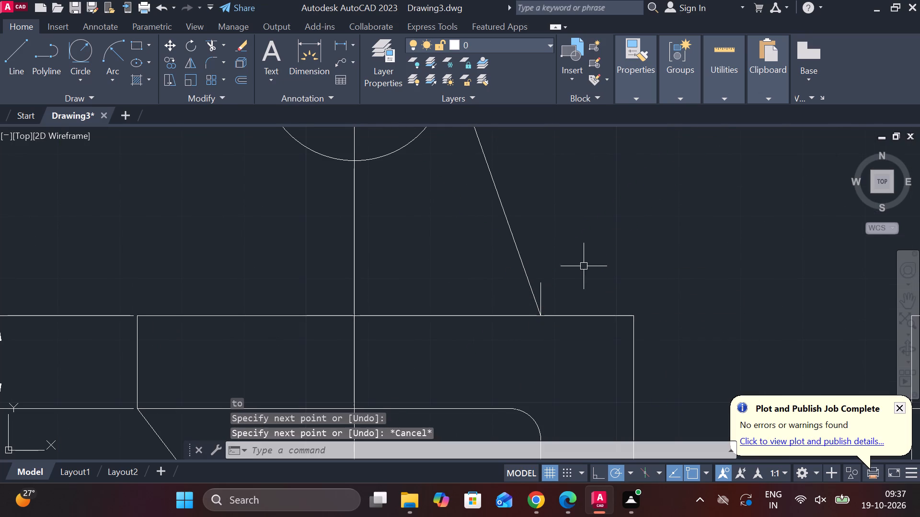
Trim away the short vertical stub and the top-edge segment between the vertical construction line and the tangent line's foot.
type("tr")
key("space")
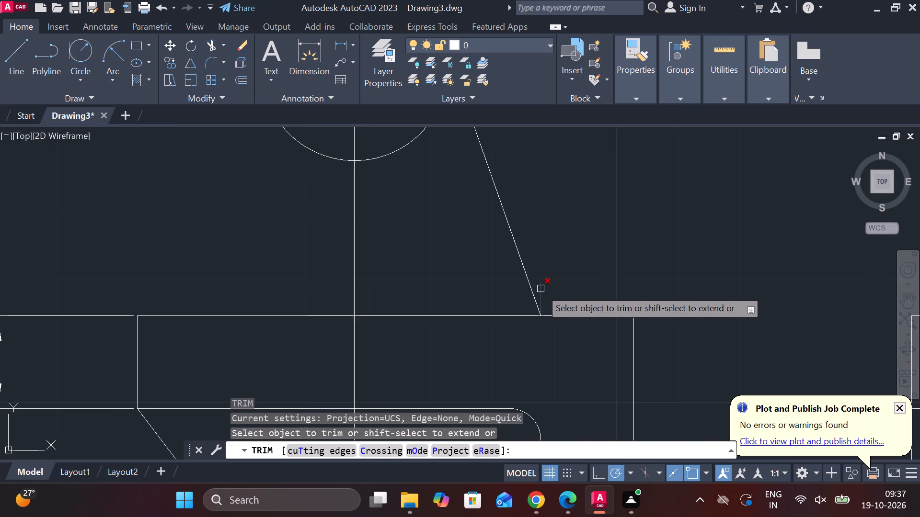
left_click(540, 289)
left_click(530, 316)
key("Escape")
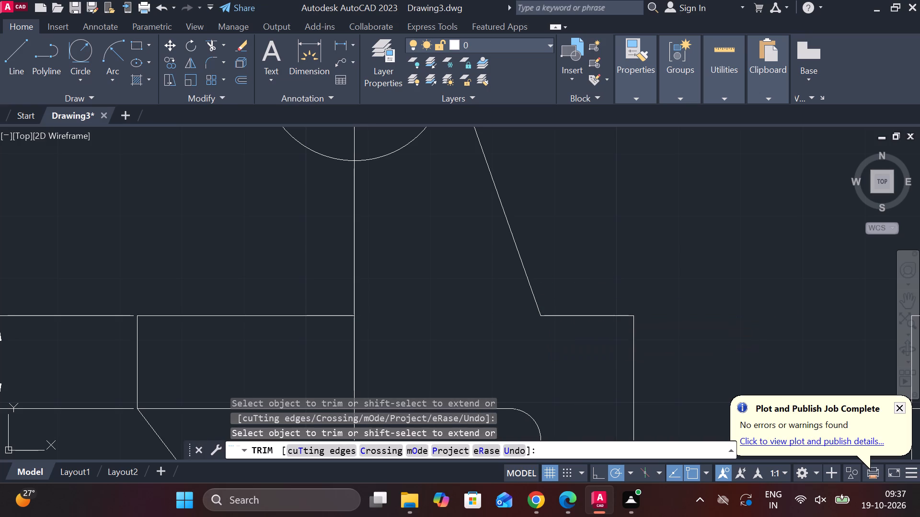
Fillet the corner between the tangent line and the plate's top edge with a 5 mm radius.
type("f r")
key("space")
key("space")
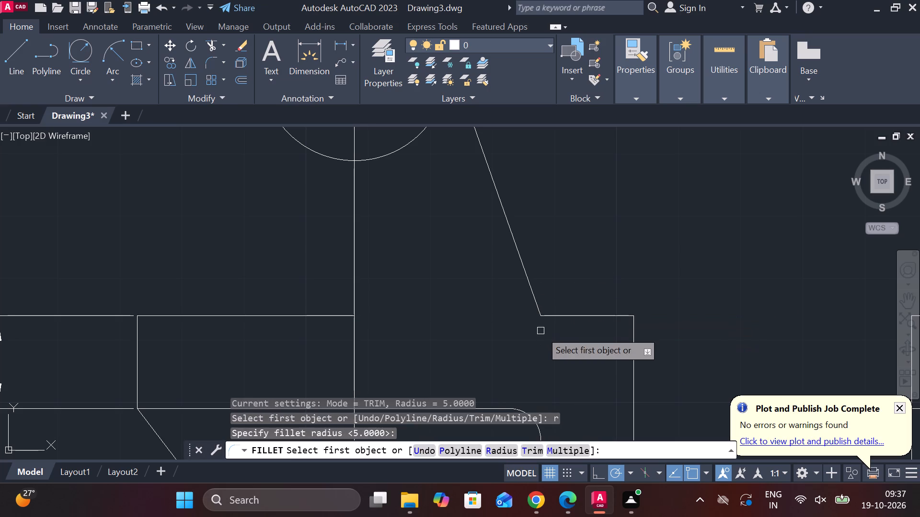
left_click(536, 292)
left_click(561, 317)
key("Escape")
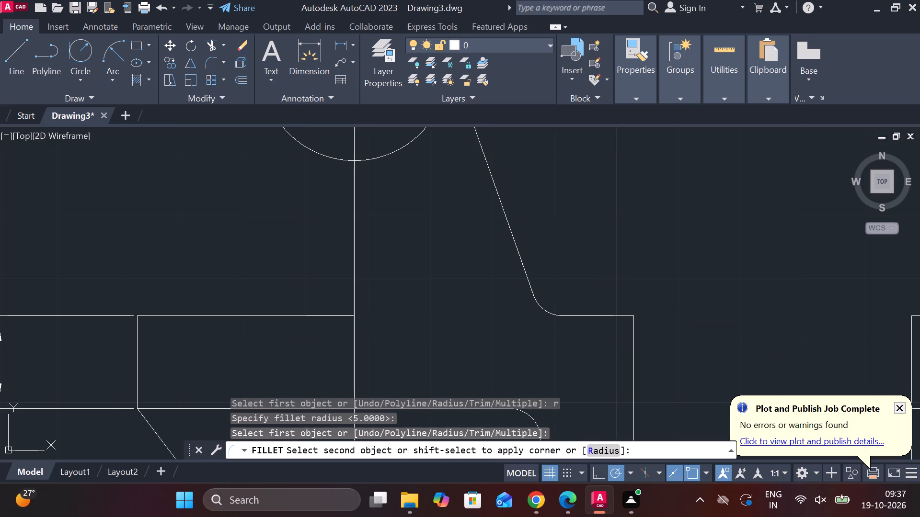
Lengthen the remaining top edge from the vertical construction line to the end of the new fillet.
scroll(582, 293, "down", 2)
scroll(522, 297, "up", 2)
scroll(520, 297, "down", 3)
scroll(439, 299, "up", 3)
key("Escape")
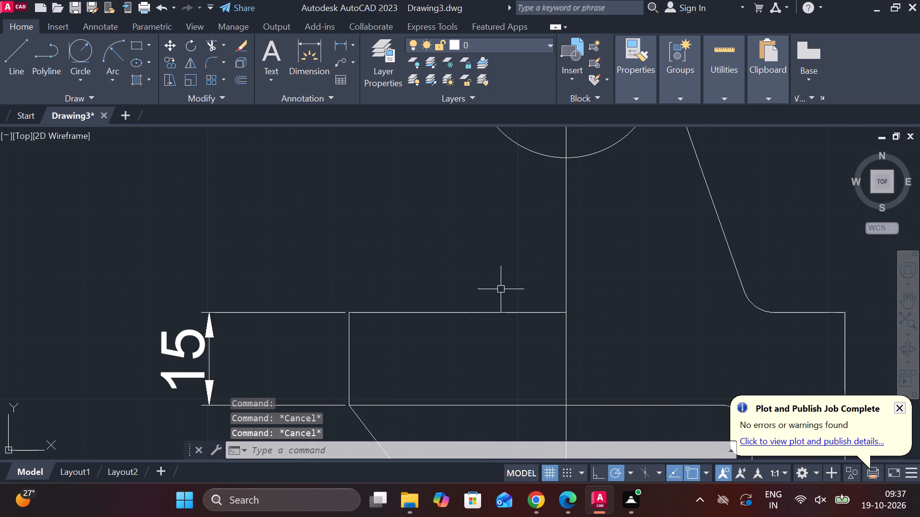
left_click(501, 312)
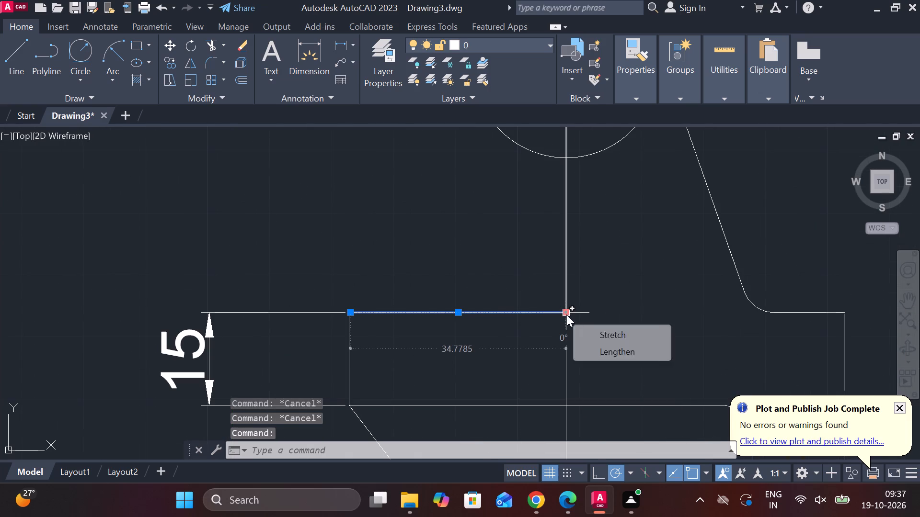
left_click(605, 351)
middle_click_drag(705, 343, 542, 342)
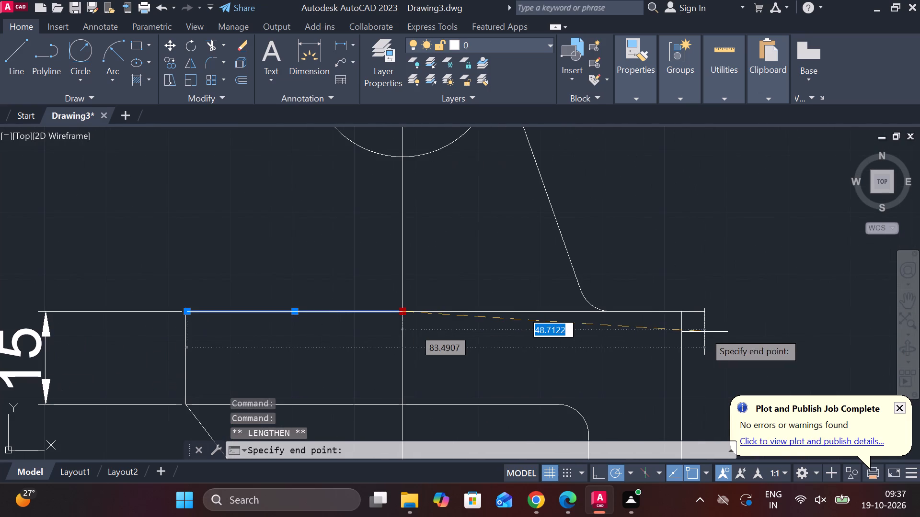
left_click(605, 314)
key("Escape")
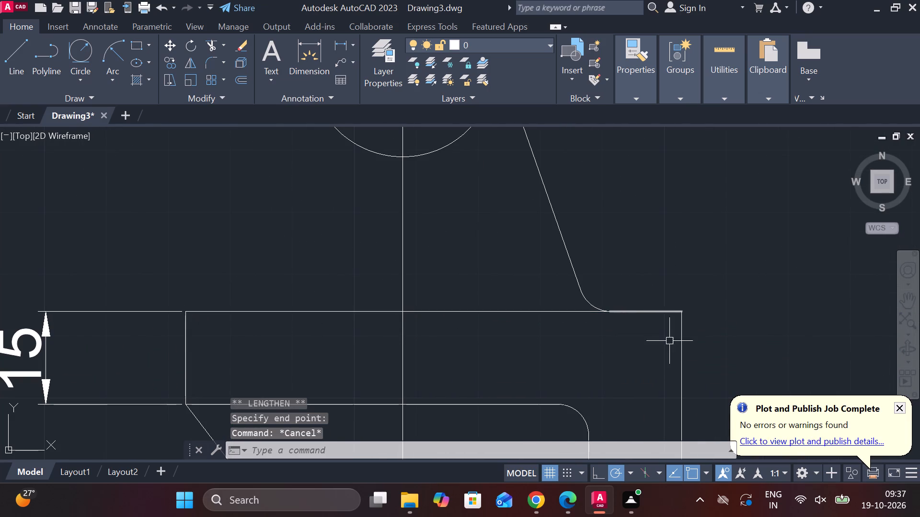
Draw a line tangent to the circle's other side down to the plate's top edge near its free end.
scroll(621, 386, "down", 2)
key("l")
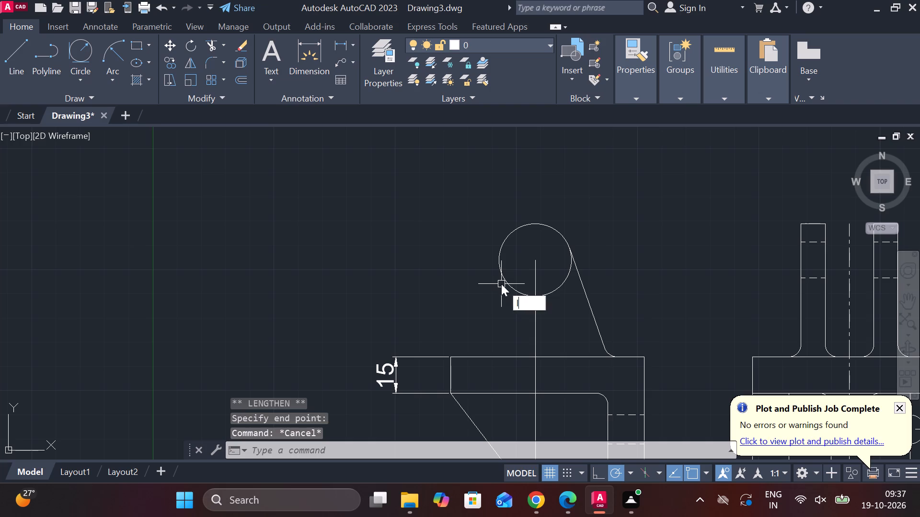
key("Return")
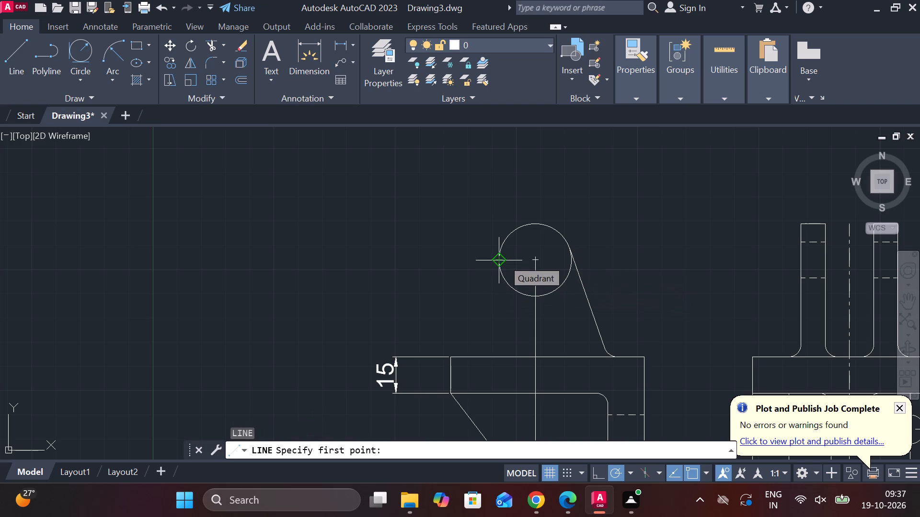
type("tan")
key("space")
left_click(503, 259)
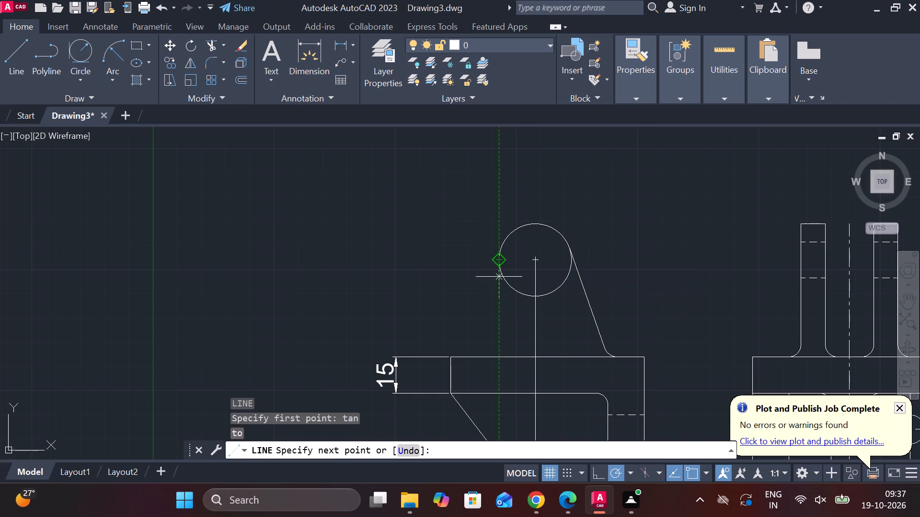
scroll(454, 341, "up", 2)
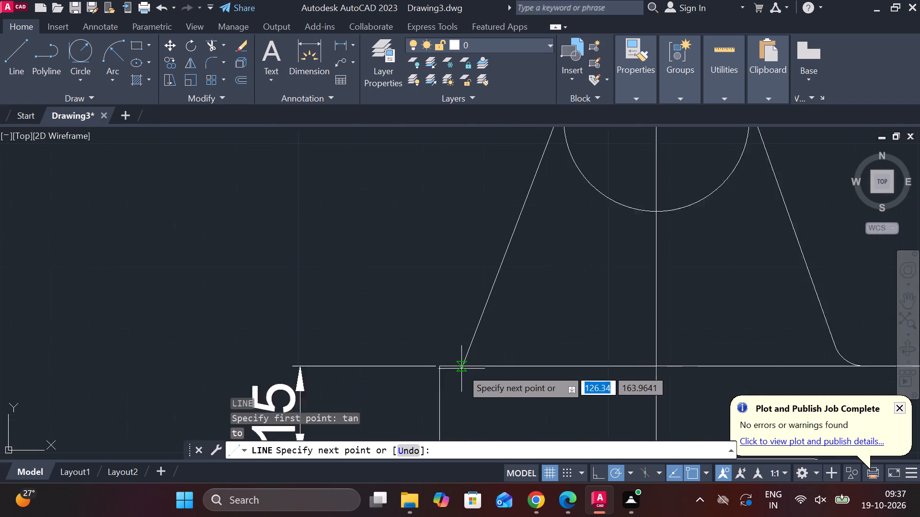
scroll(461, 369, "up", 1)
left_click(452, 365)
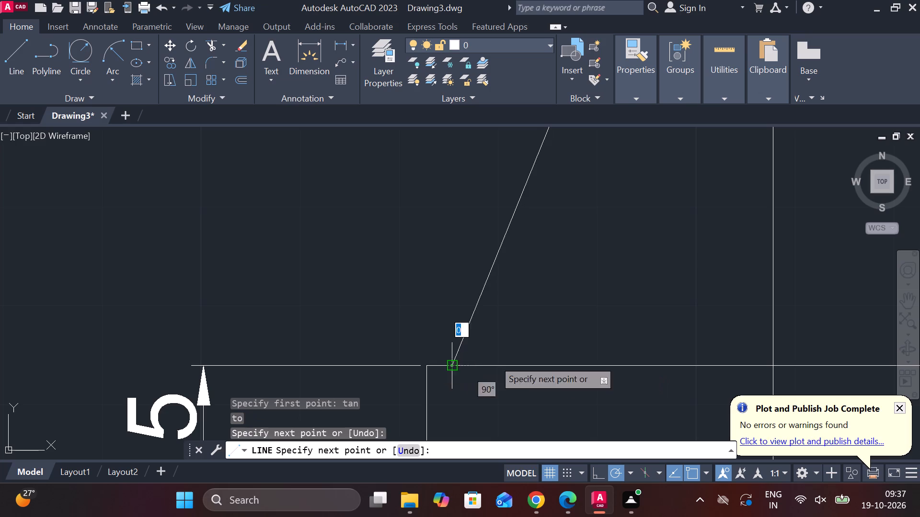
key("Escape")
Trim away the plate's top-edge segment between the new tangent line's foot and the vertical construction line.
type("tr")
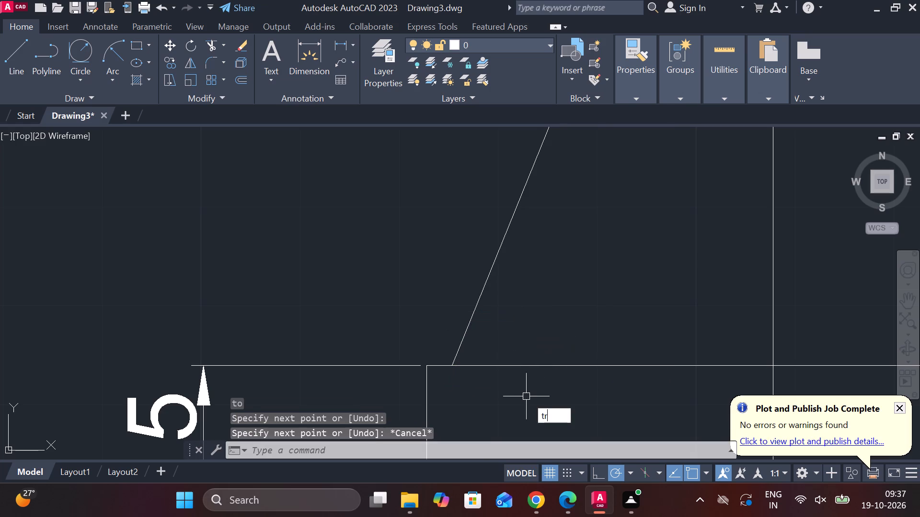
key("space")
left_click(508, 367)
key("Escape")
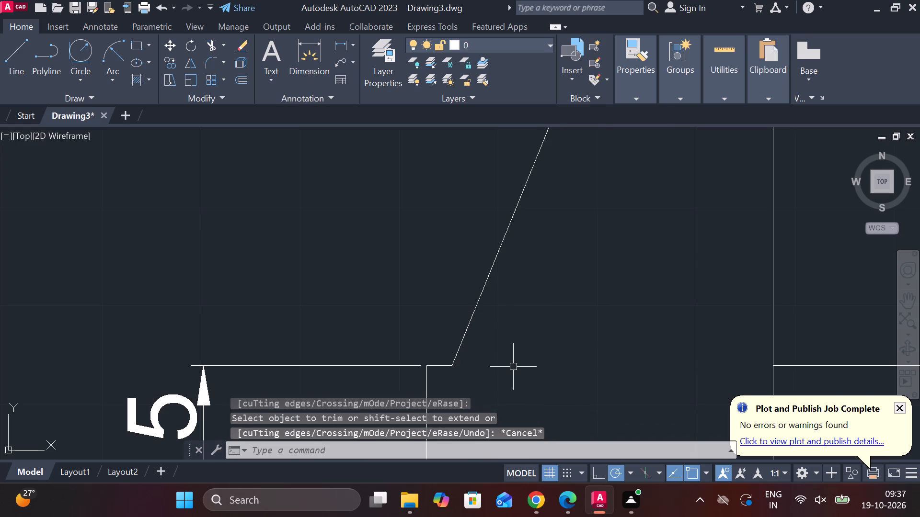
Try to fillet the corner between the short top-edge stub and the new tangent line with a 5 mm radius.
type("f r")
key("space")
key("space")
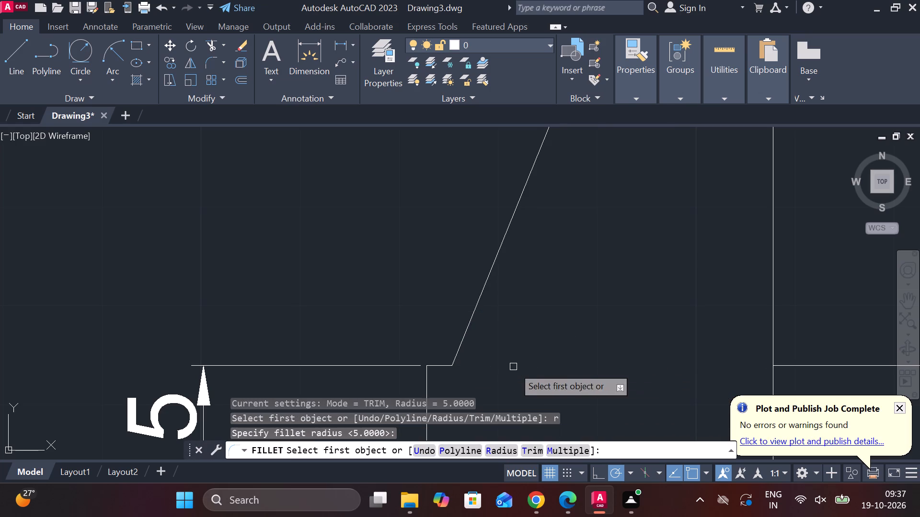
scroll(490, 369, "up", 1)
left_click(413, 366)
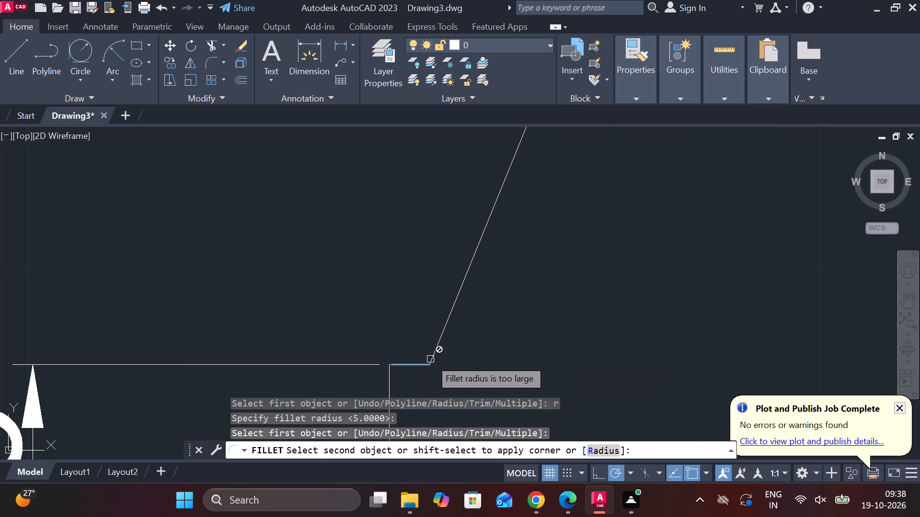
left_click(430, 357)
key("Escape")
Fillet the corner between the short top-edge stub and the tangent line with a 3 mm radius.
type("f r")
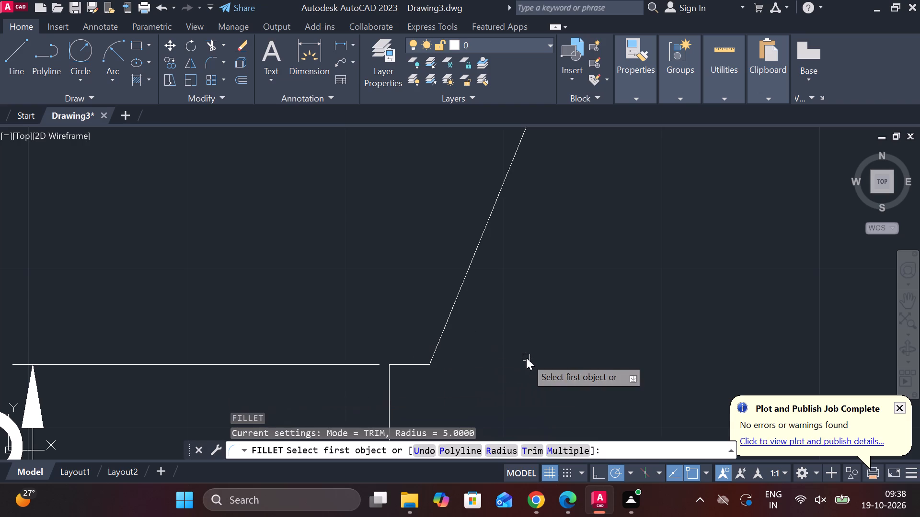
key("space")
type("3")
key("space")
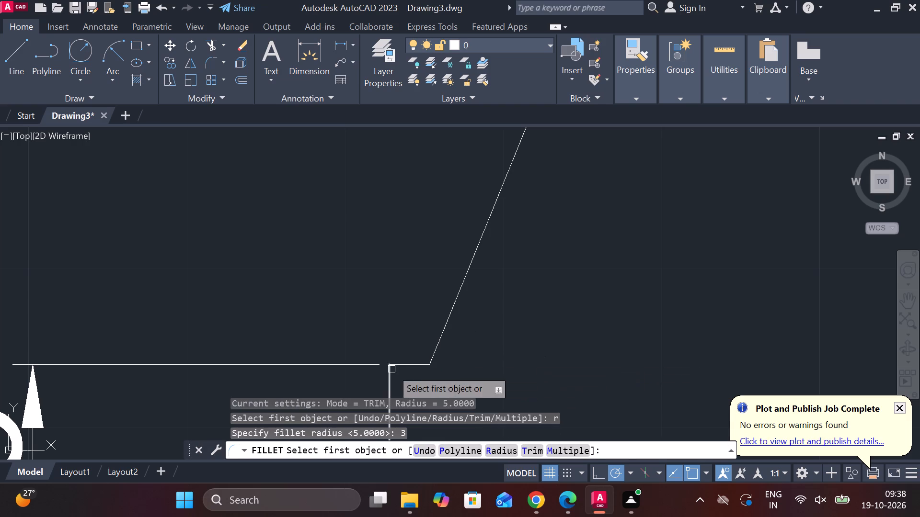
left_click(411, 365)
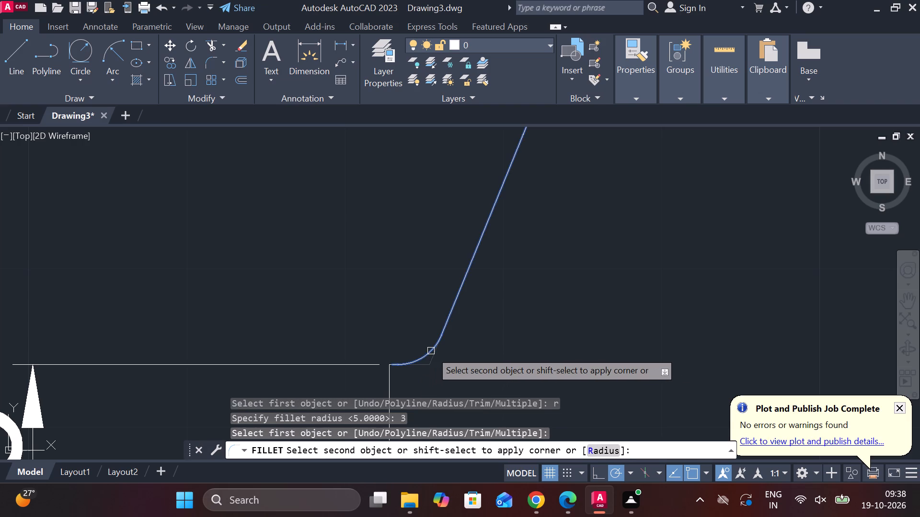
left_click(431, 351)
scroll(467, 350, "down", 2)
key("Escape")
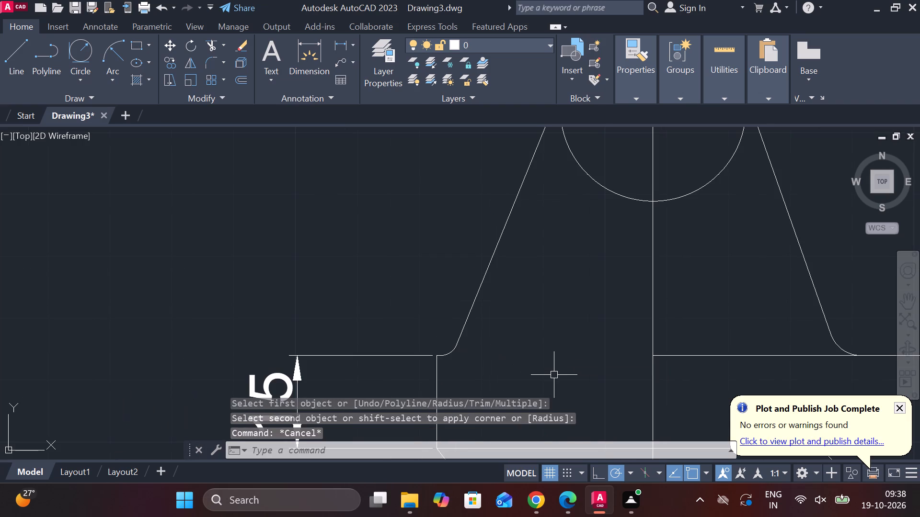
Extend the plate's remaining top edge past the vertical construction line to meet the new 3 mm fillet.
type("ex")
key("space")
left_click(667, 357)
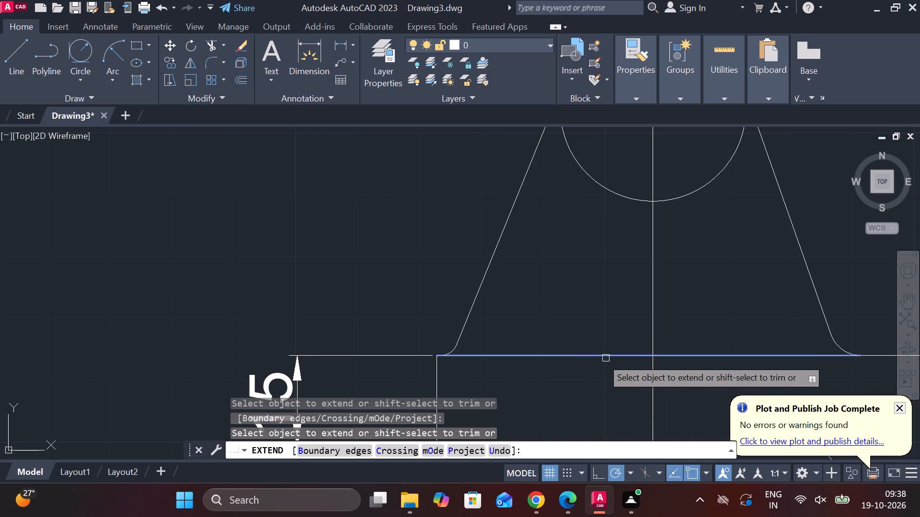
scroll(552, 360, "down", 3)
key("Escape")
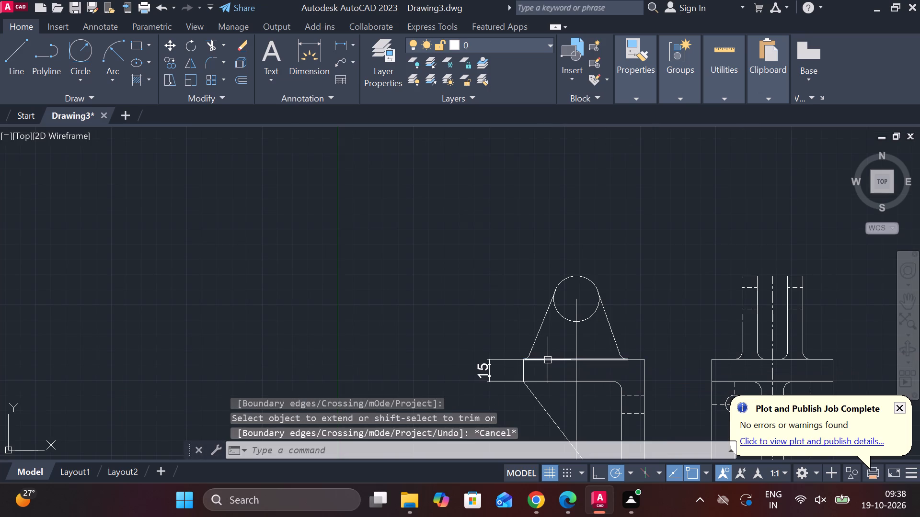
Trim away the circle's lower arc on both sides of the vertical construction line, between the two tangent lines.
scroll(547, 360, "up", 4)
scroll(519, 363, "down", 3)
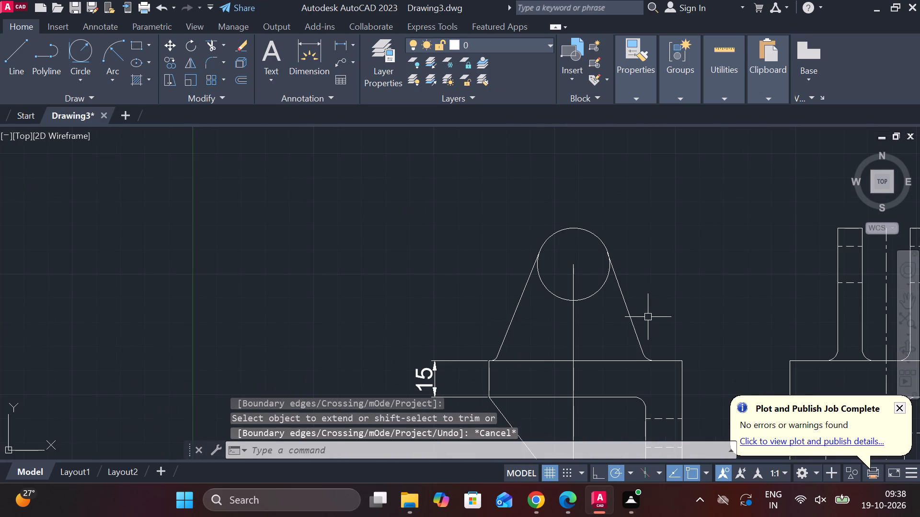
type("tr")
key("space")
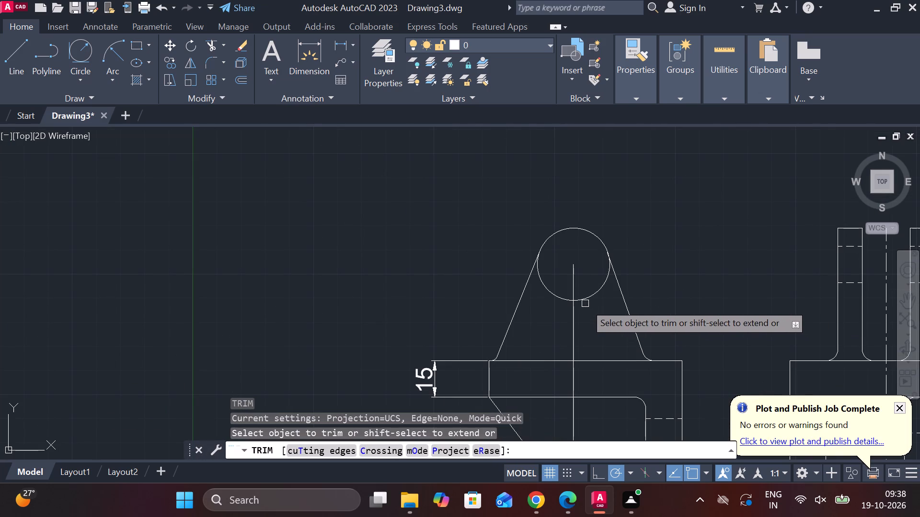
left_click(585, 298)
left_click(561, 298)
scroll(616, 300, "down", 2)
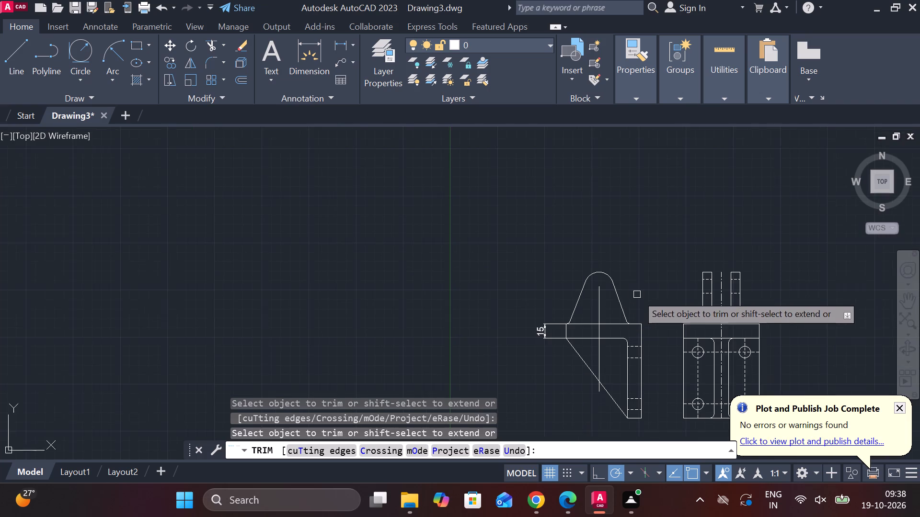
middle_click_drag(637, 294, 604, 291)
scroll(609, 285, "up", 2)
key("Escape")
Draw a 15 mm diameter circle centred on the upper end of the vertical construction line, inside the rounded boss.
scroll(587, 319, "down", 2)
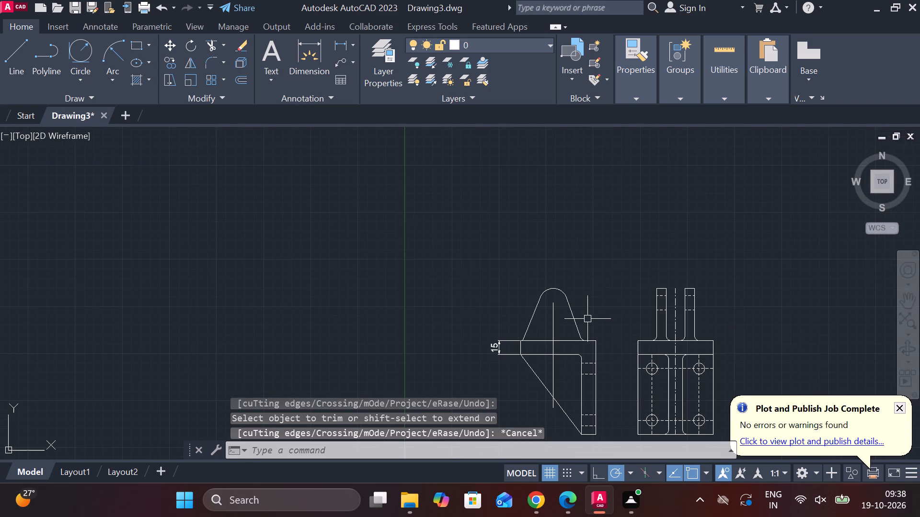
middle_click_drag(565, 329, 545, 259)
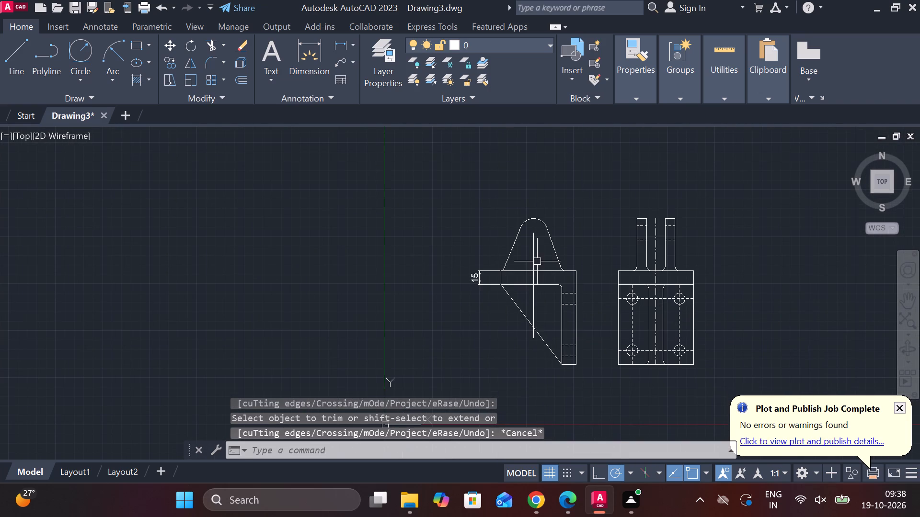
type("c")
key("space")
scroll(541, 229, "up", 2)
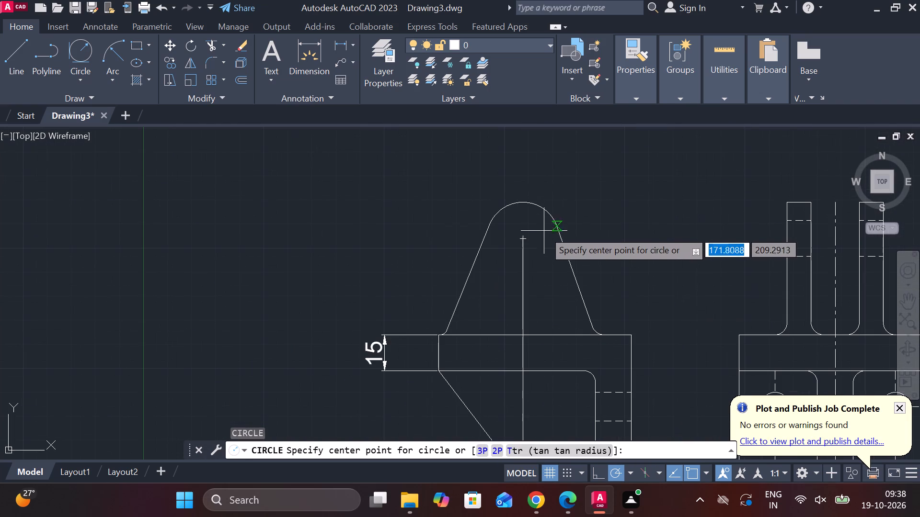
left_click(523, 238)
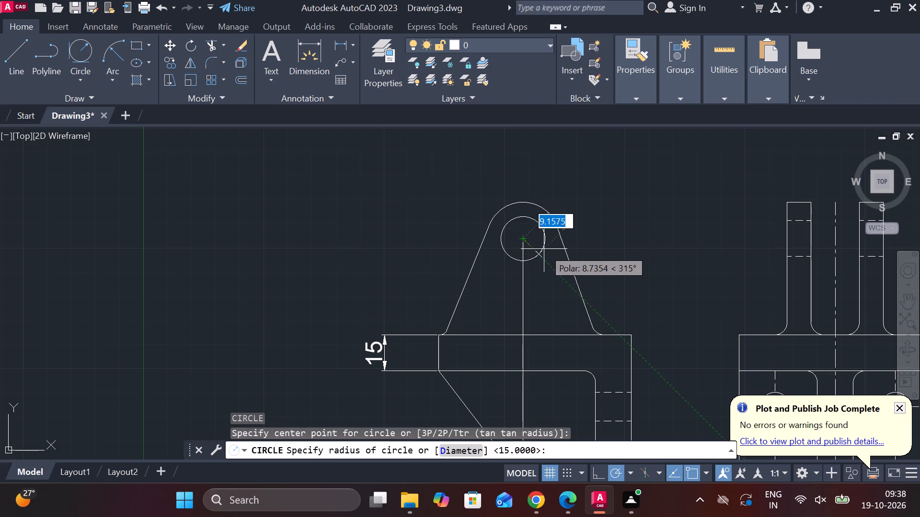
type("d")
key("space")
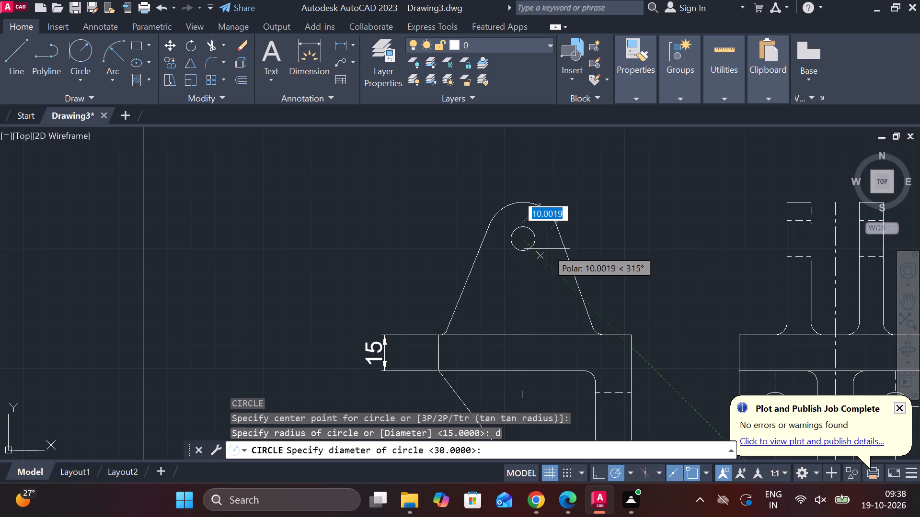
type("15")
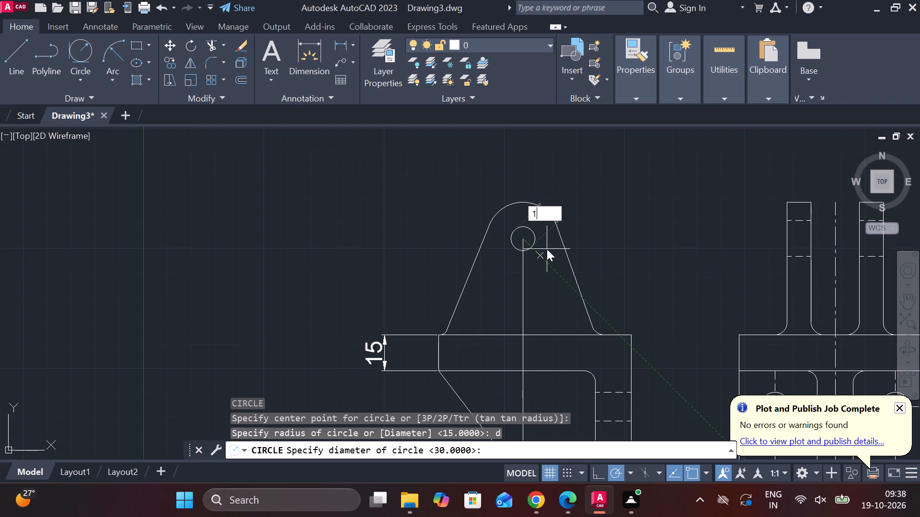
key("space")
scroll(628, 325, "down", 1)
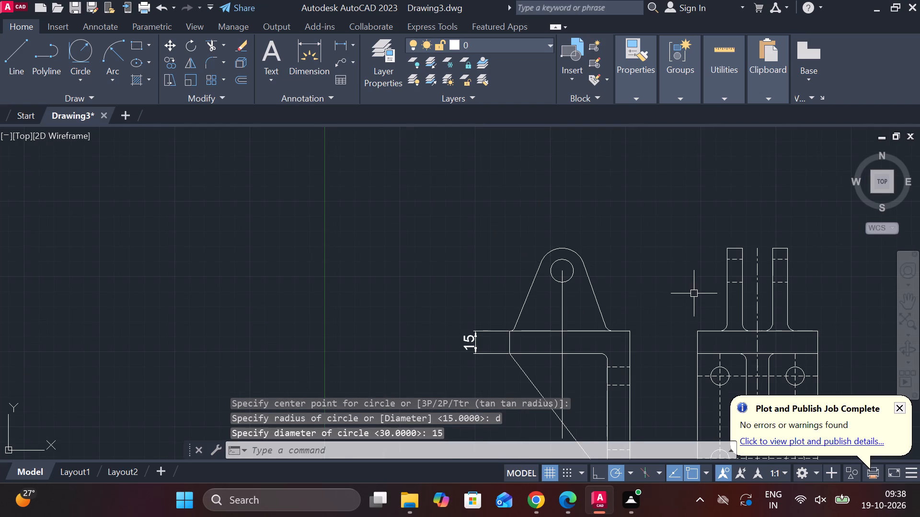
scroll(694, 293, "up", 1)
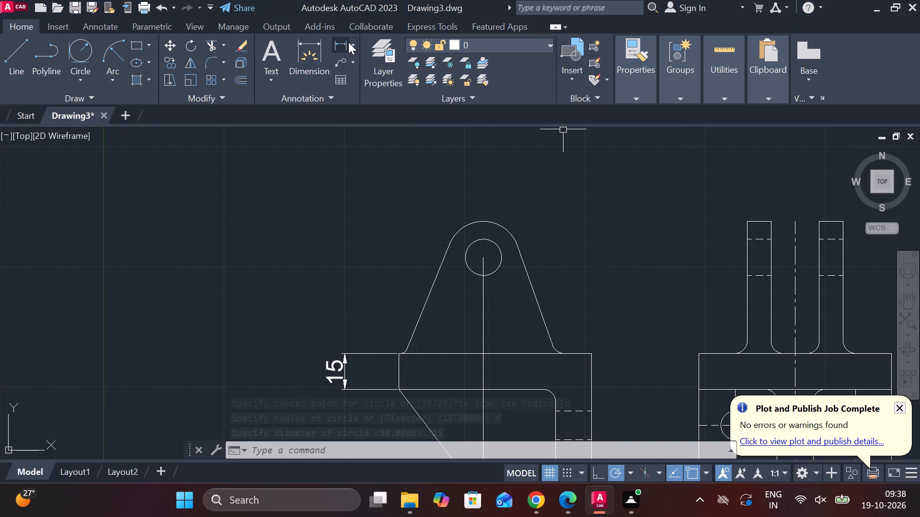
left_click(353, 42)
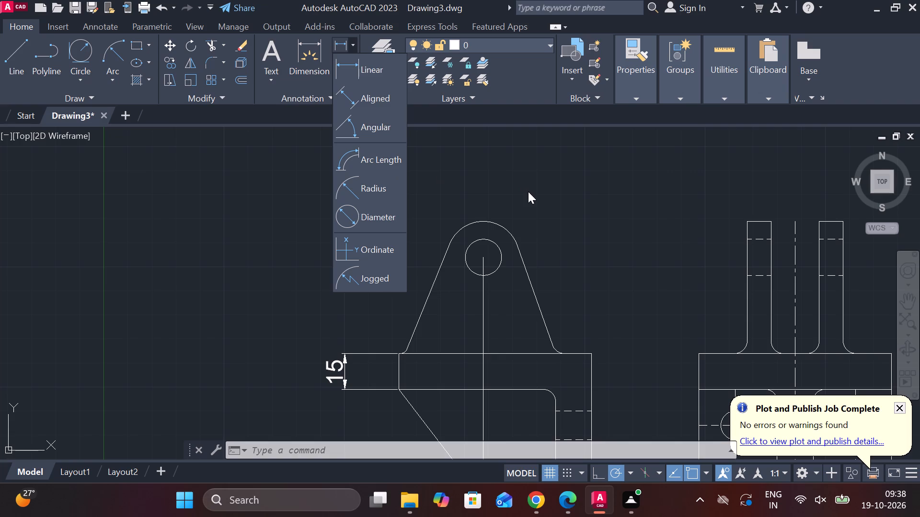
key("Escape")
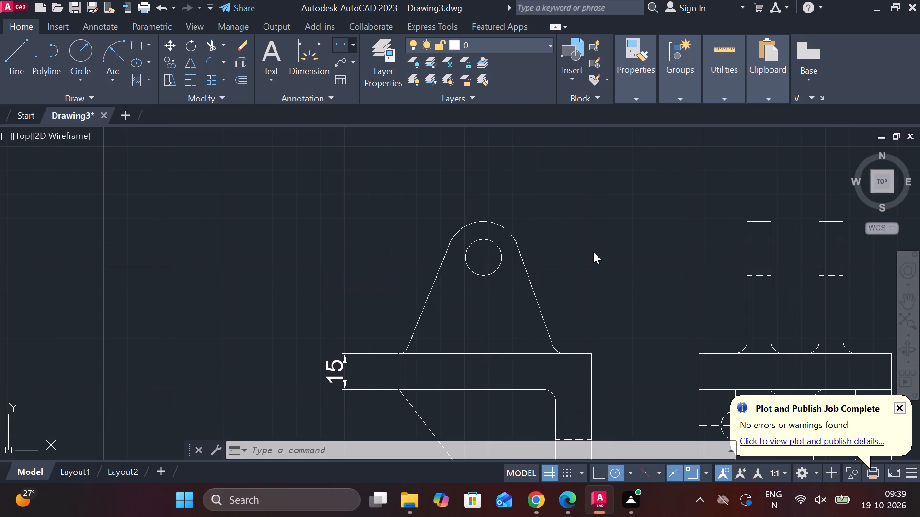
Join the upper and lower segments of the front view's vertical construction line into one line.
middle_click_drag(594, 255, 508, 221)
scroll(529, 228, "down", 1)
middle_click_drag(529, 228, 467, 170)
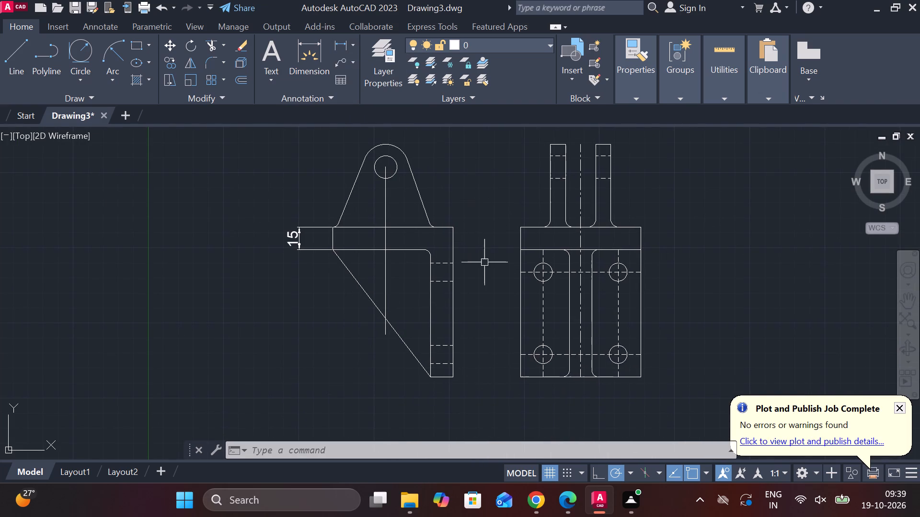
left_click(382, 269)
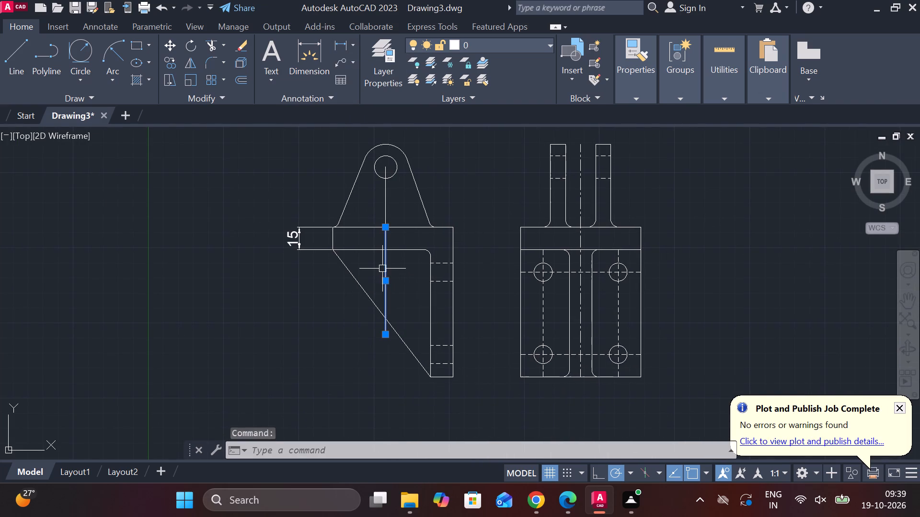
left_click(379, 204)
left_click(385, 204)
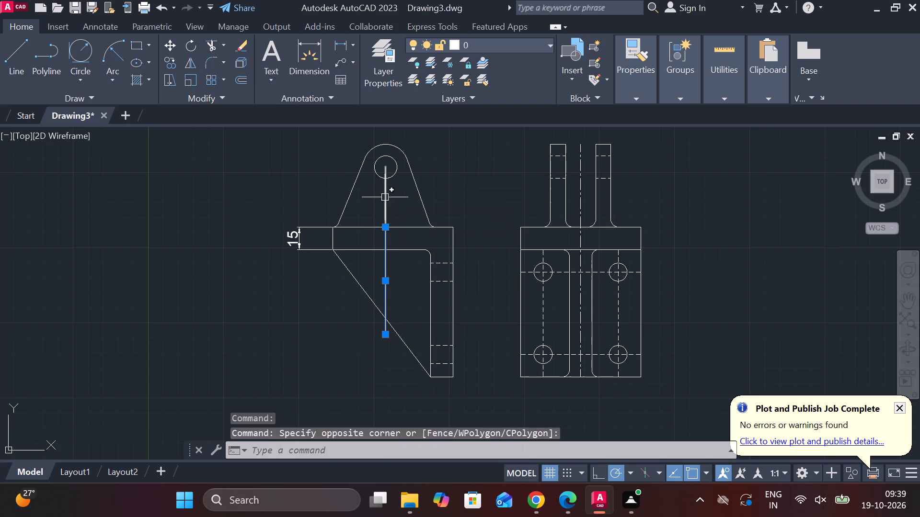
left_click(385, 197)
key("j")
key("Return")
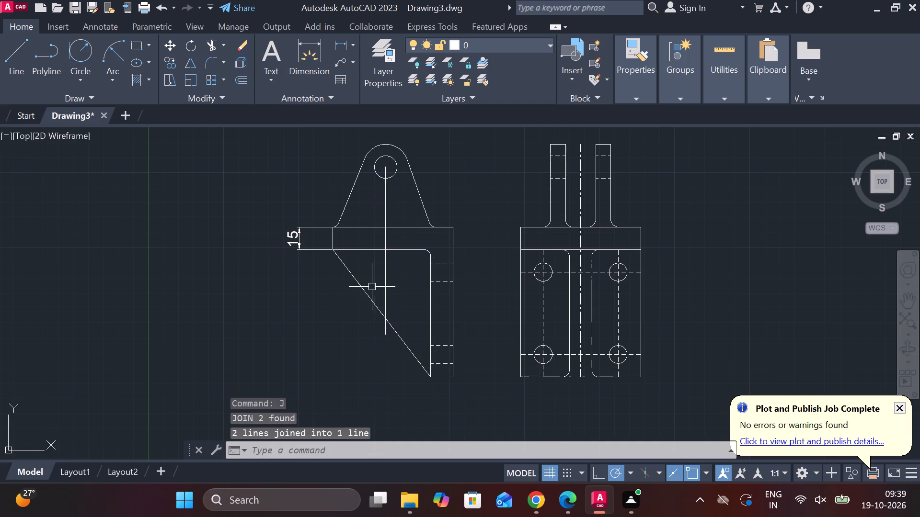
Lengthen the joined vertical line's lower end by about 25 mm, reaching near the bracket's bottom edge.
left_click(384, 281)
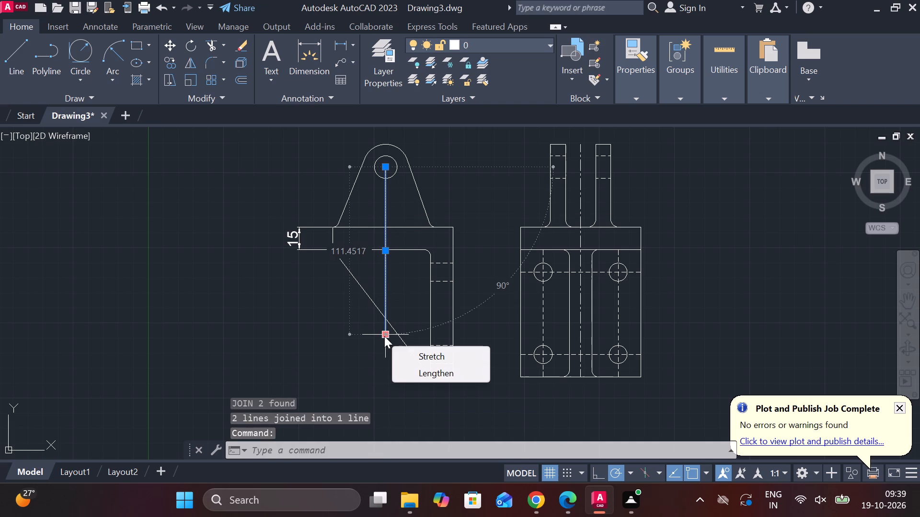
double_click(403, 372)
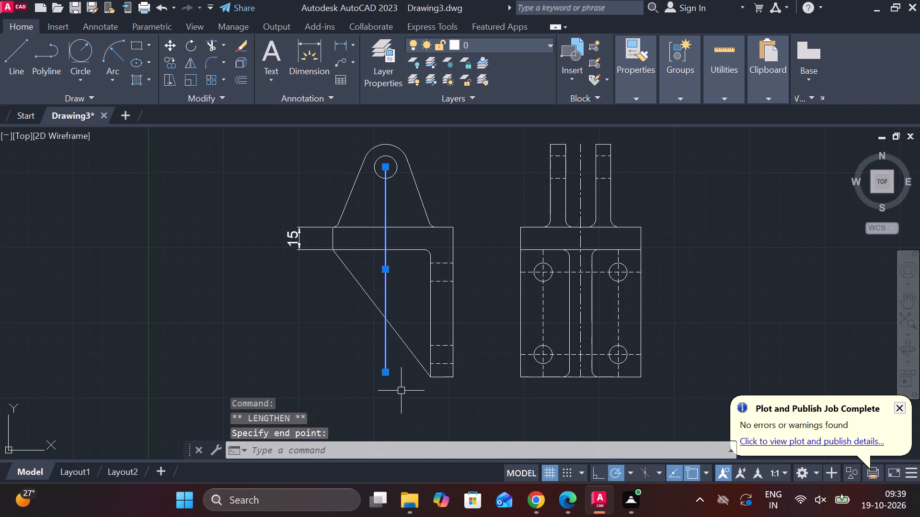
left_click(401, 391)
key("Escape")
key("Escape")
Lengthen the vertical line's upper end by about 100 mm, from the hole centre to well above the boss.
middle_click_drag(468, 207, 487, 286)
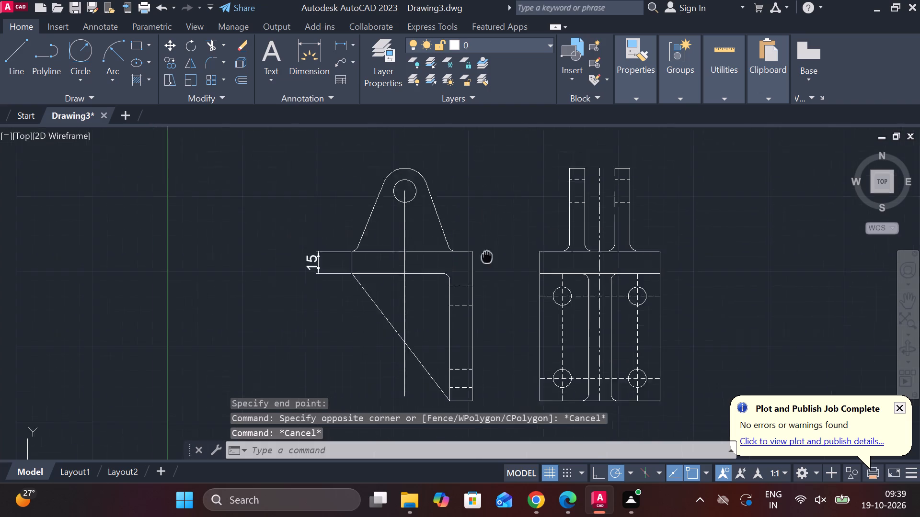
middle_click_drag(487, 286, 483, 293)
left_click(398, 282)
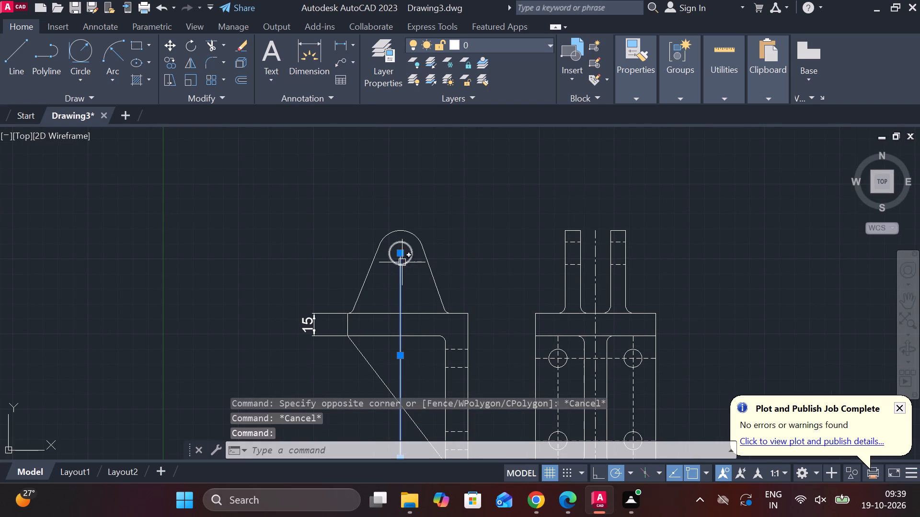
left_click(436, 287)
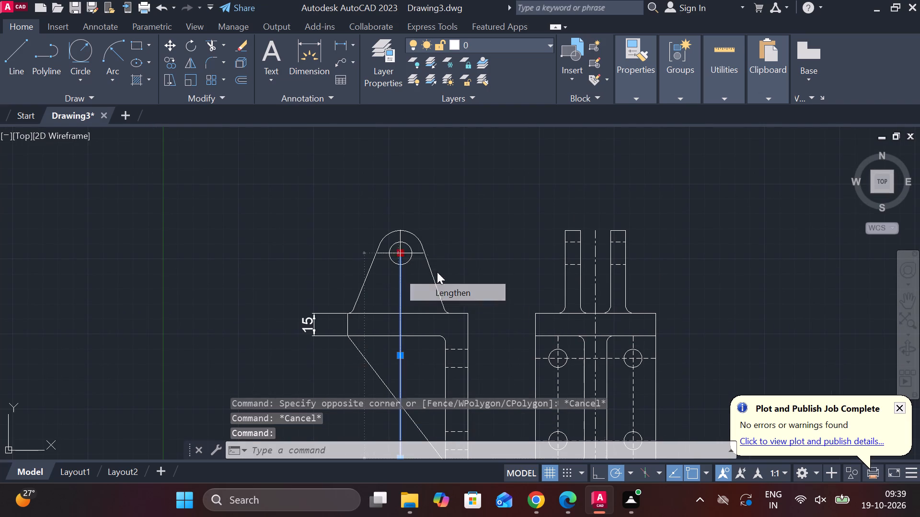
middle_click_drag(425, 180, 439, 257)
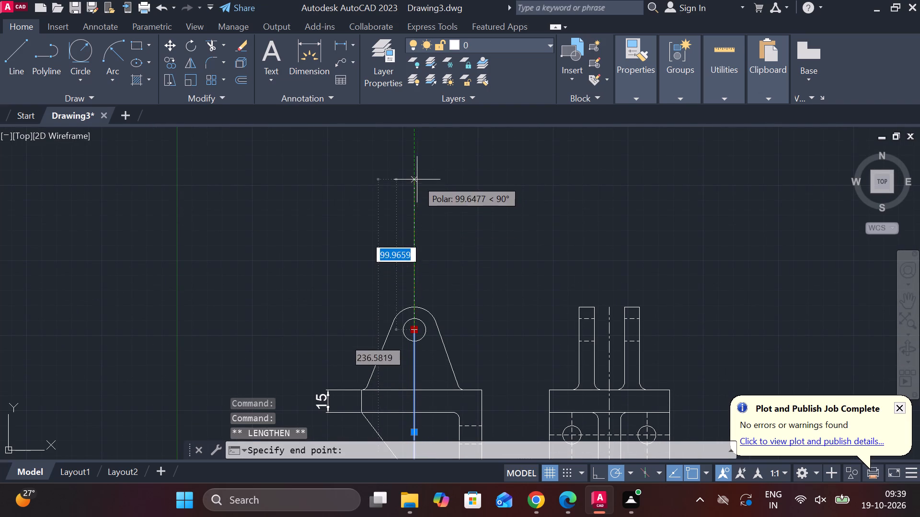
left_click(417, 180)
key("Escape")
Change the linetype of the front view's vertical line through the boss hole to CENTER.
middle_click_drag(473, 286, 473, 262)
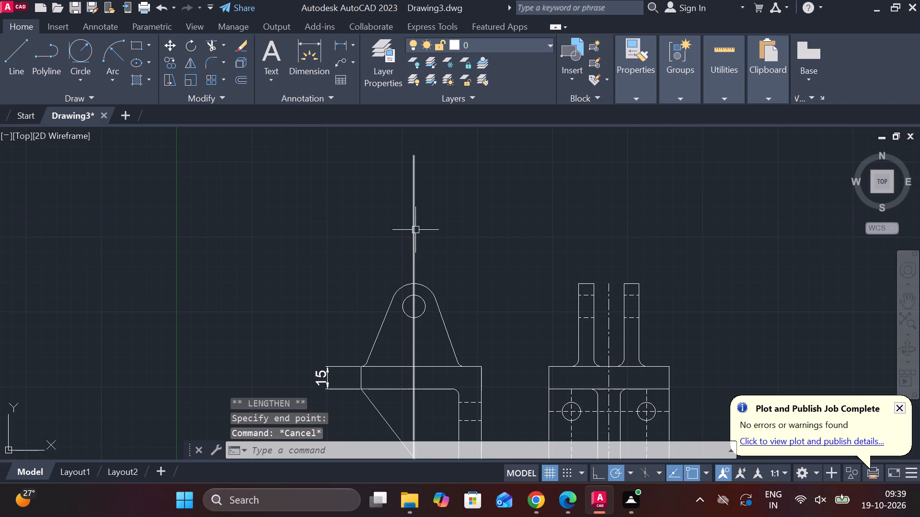
left_click(414, 228)
left_click(644, 99)
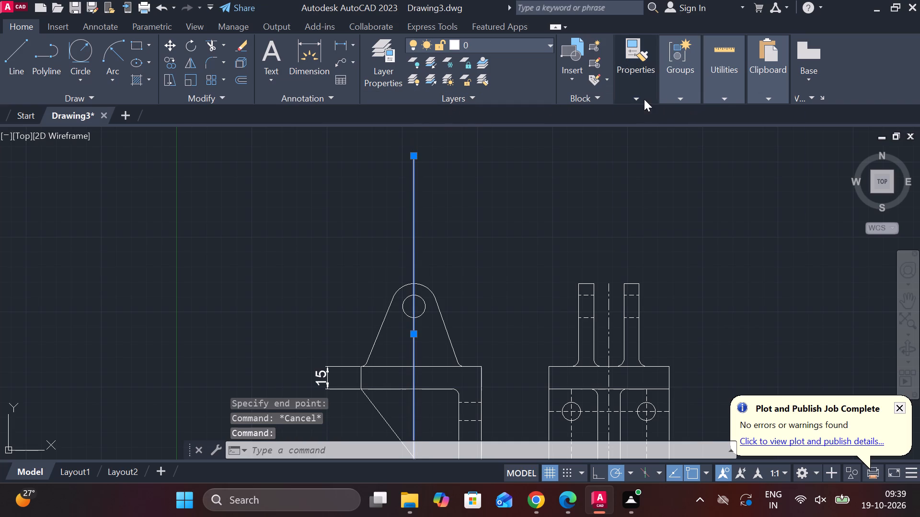
left_click(779, 149)
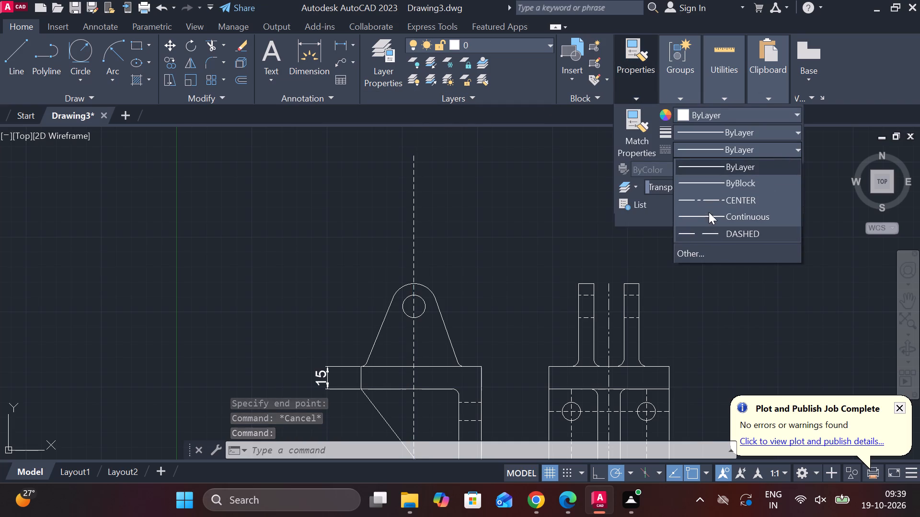
left_click(707, 204)
key("Escape")
Add a horizontal linear dimension from the top flange's outer lower corner to the vertical centre line, placed below the flange.
middle_click_drag(534, 312, 530, 189)
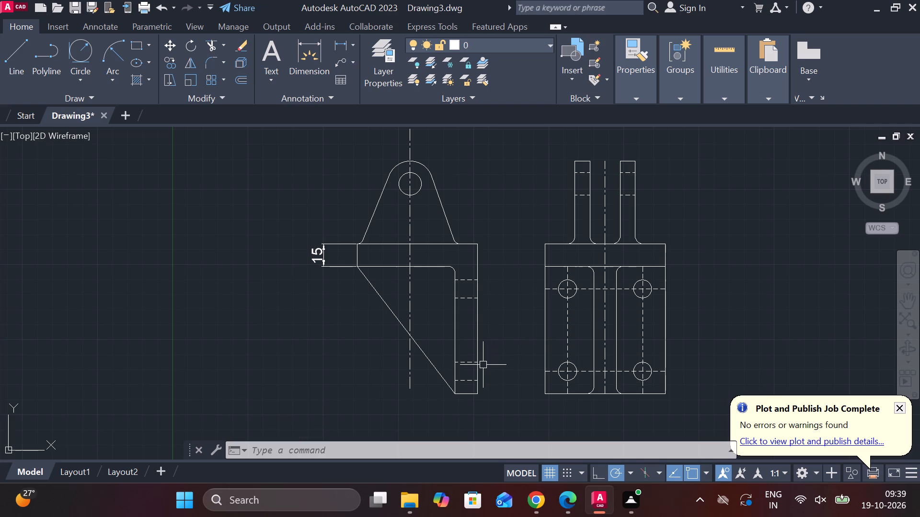
left_click(345, 48)
left_click(356, 270)
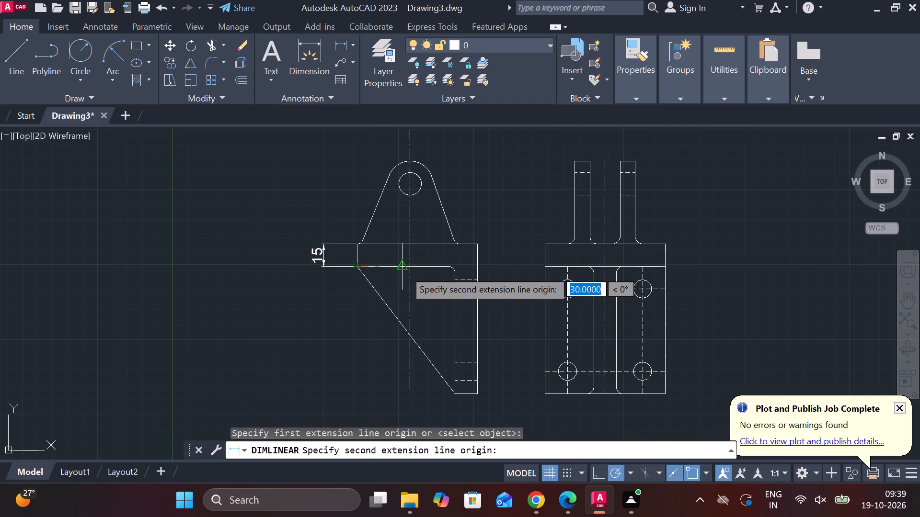
left_click(411, 270)
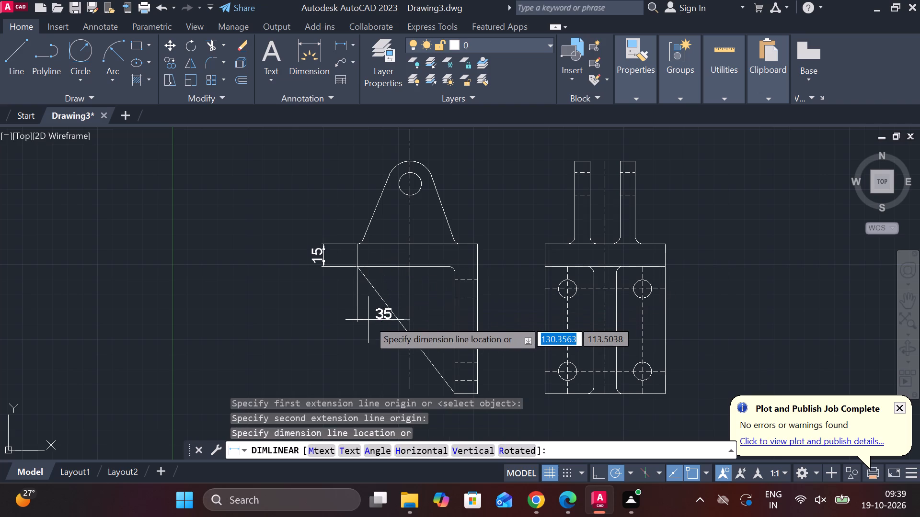
left_click(368, 329)
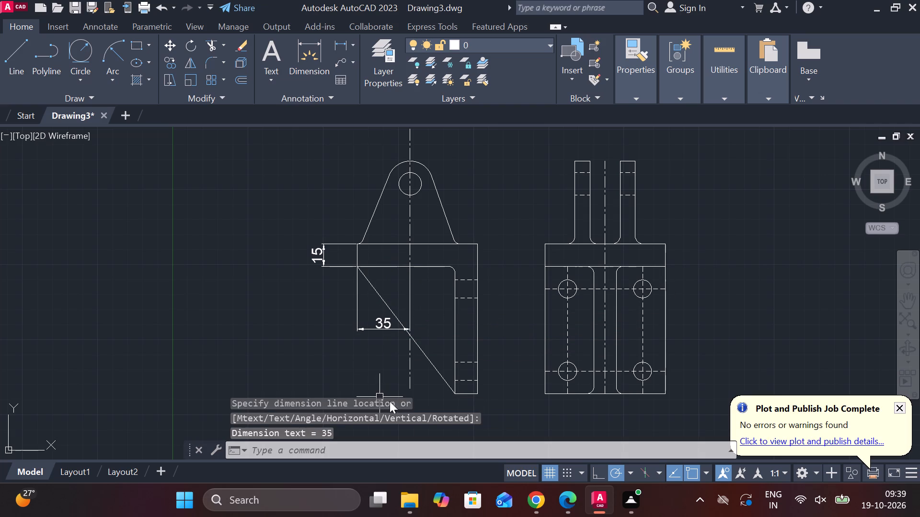
Add a linear dimension for the front view's overall width, placed below the bracket.
key("space")
left_click(355, 270)
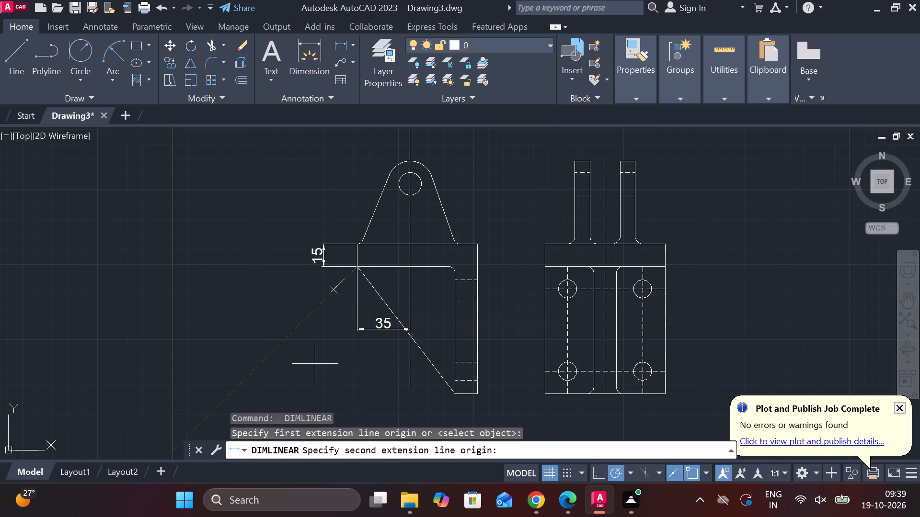
left_click(477, 402)
middle_click_drag(424, 405, 425, 348)
middle_click_drag(413, 387, 427, 270)
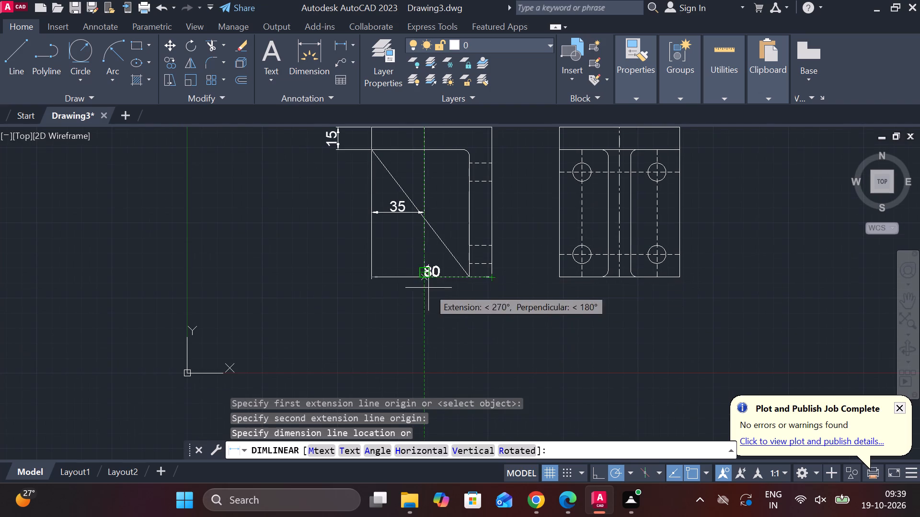
left_click(429, 314)
Add a linear dimension for the vertical leg's thickness at its bottom edge, above the overall width dimension.
key("space")
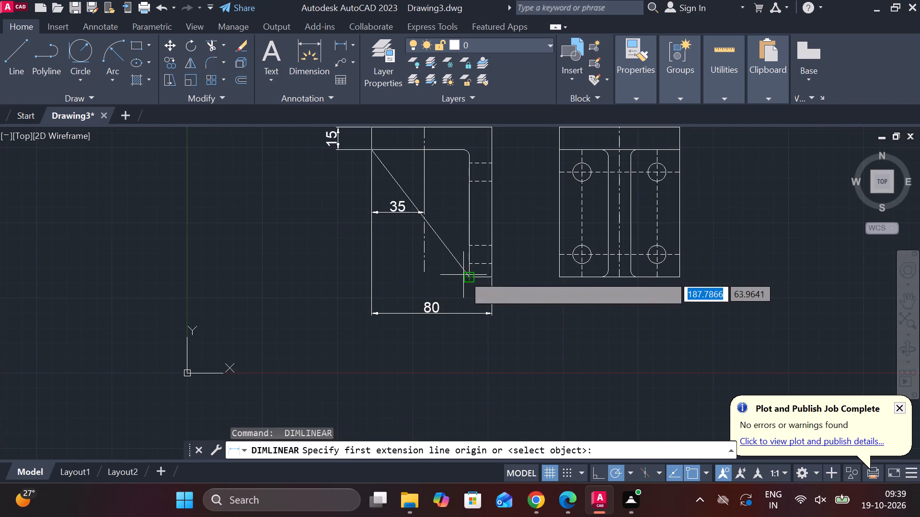
left_click(463, 275)
left_click(490, 275)
left_click(476, 284)
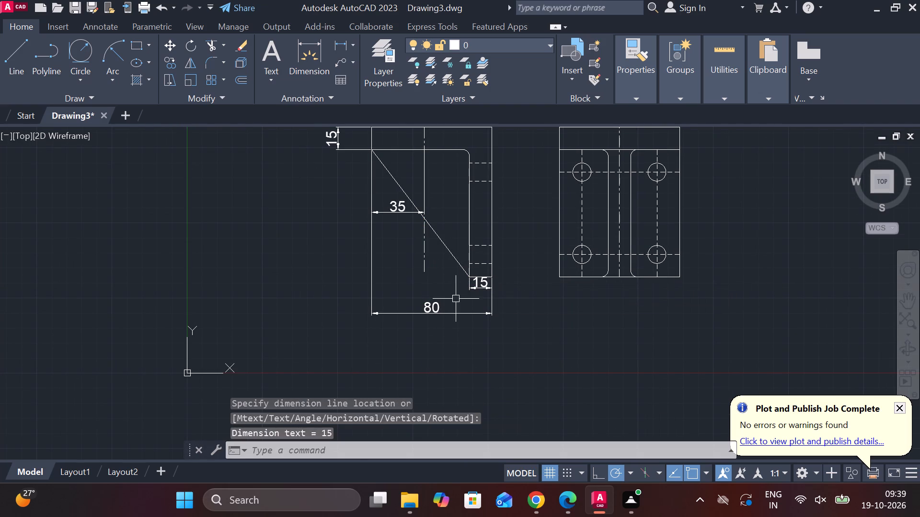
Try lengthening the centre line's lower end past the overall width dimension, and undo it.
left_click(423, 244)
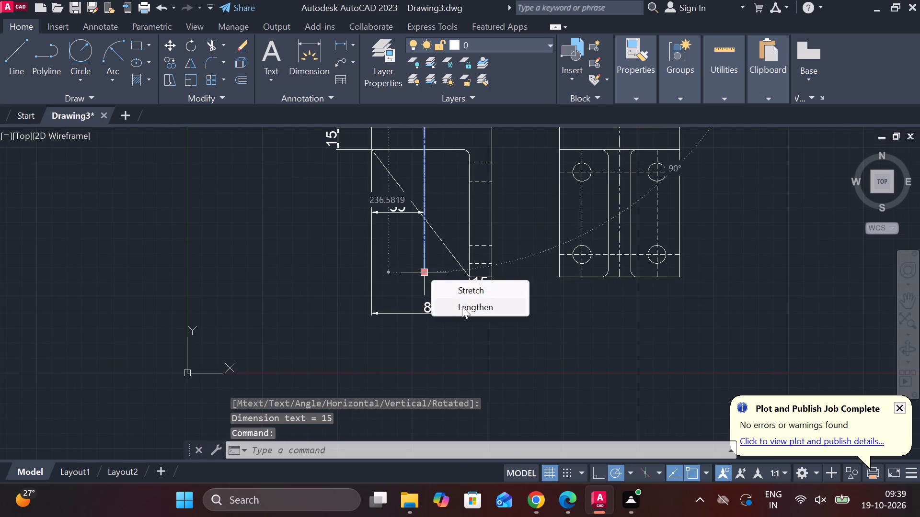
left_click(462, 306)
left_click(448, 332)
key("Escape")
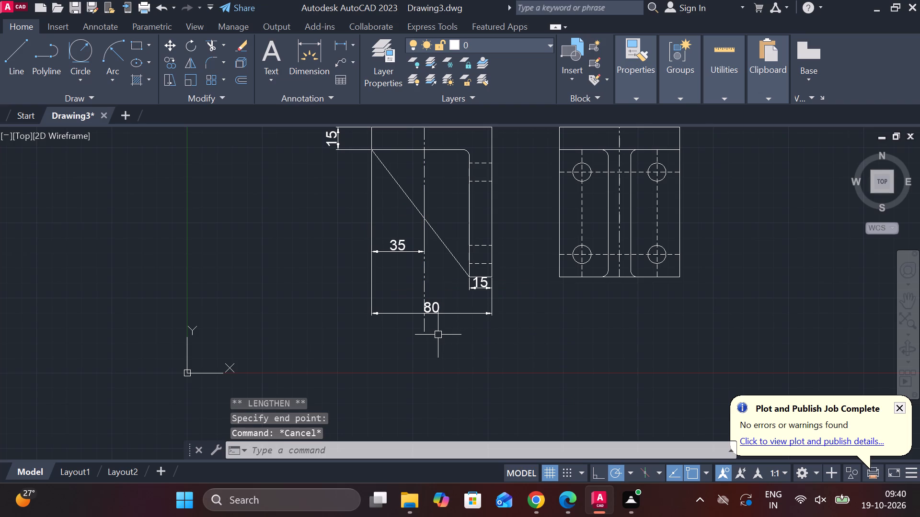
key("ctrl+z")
Stretch the lower end of the front view's vertical centre line to just below the bracket's bottom edge.
left_click(425, 255)
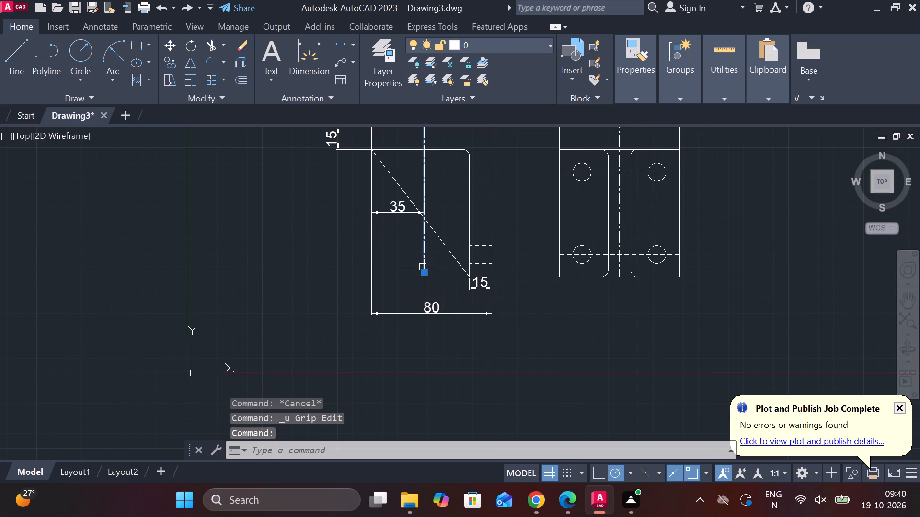
left_click(423, 270)
left_click(424, 288)
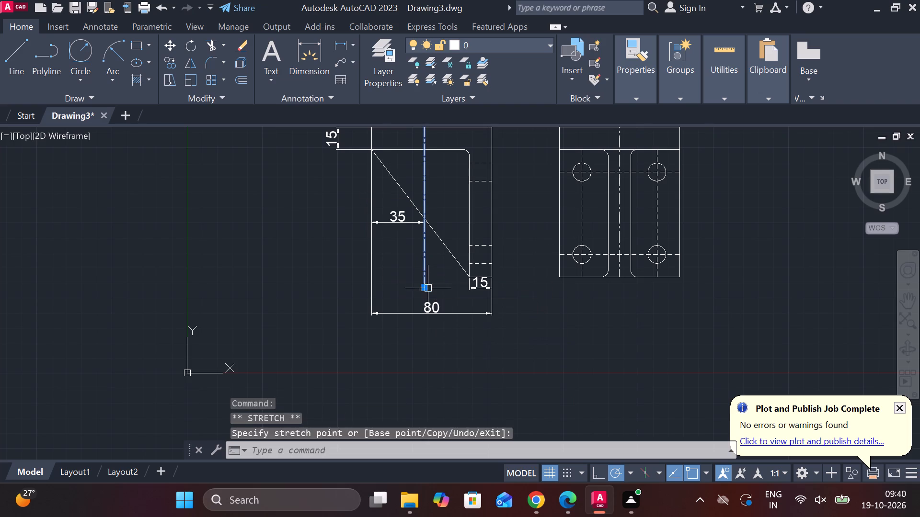
key("Escape")
Add a vertical linear dimension from the boss hole's centre to the flange's top face, placed beside the boss.
scroll(520, 328, "down", 1)
middle_click_drag(520, 328, 419, 389)
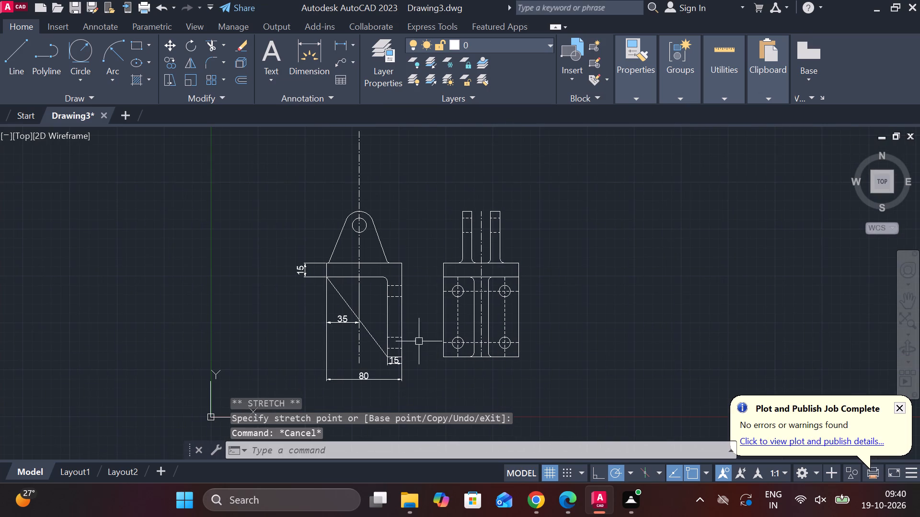
scroll(313, 314, "up", 2)
scroll(455, 300, "down", 2)
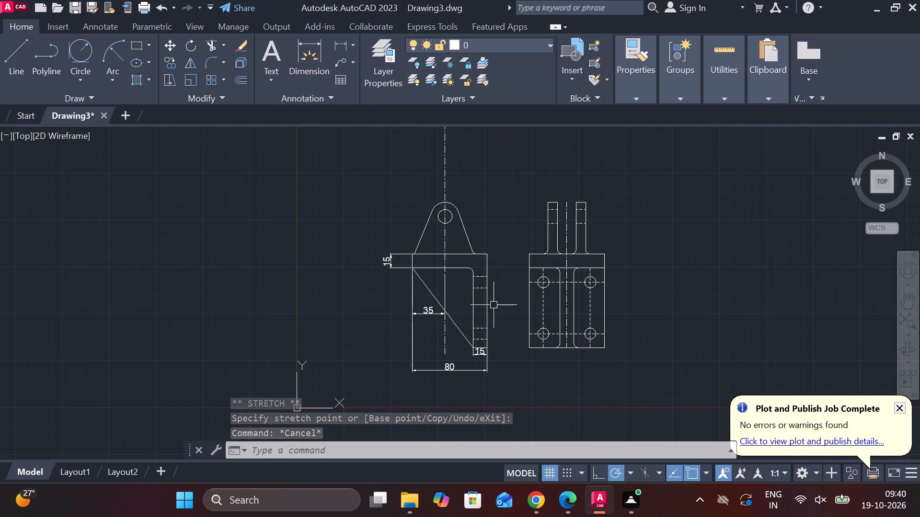
middle_click_drag(623, 297, 562, 327)
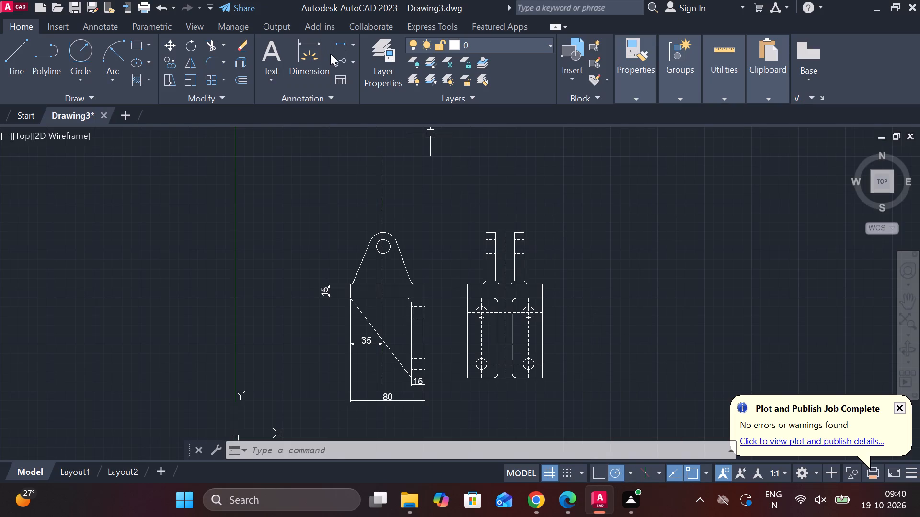
left_click(338, 44)
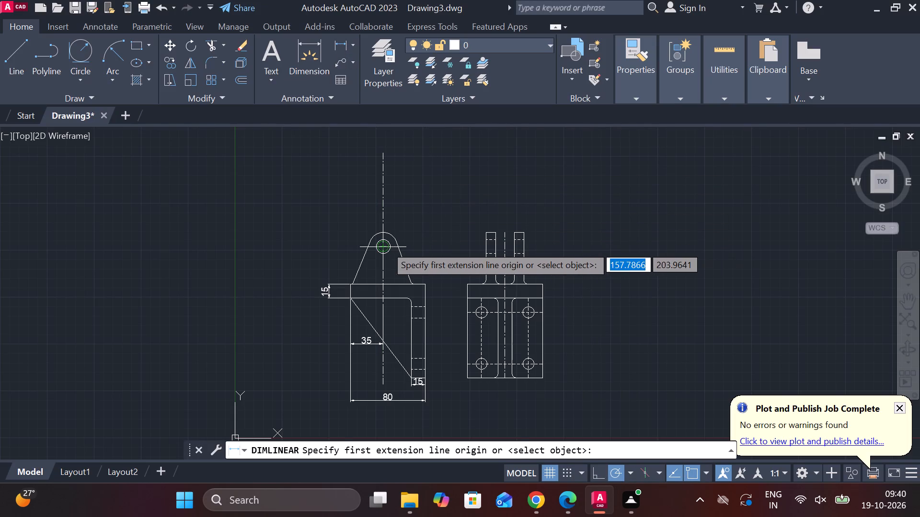
left_click(386, 246)
left_click(389, 283)
scroll(421, 268, "up", 1)
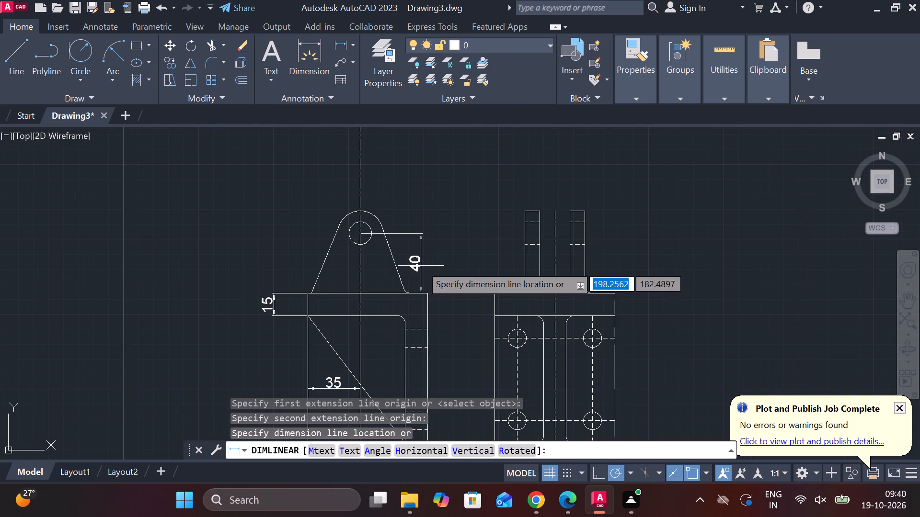
left_click(421, 262)
Dimension the upper hidden hole's diameter on the vertical leg's outer edge, placed outside the front view.
middle_click_drag(438, 245, 418, 162)
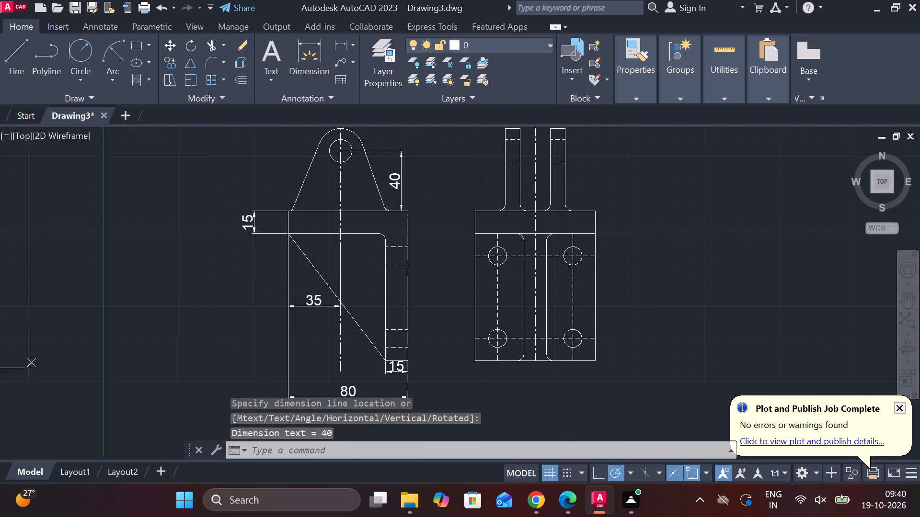
key("space")
left_click(413, 243)
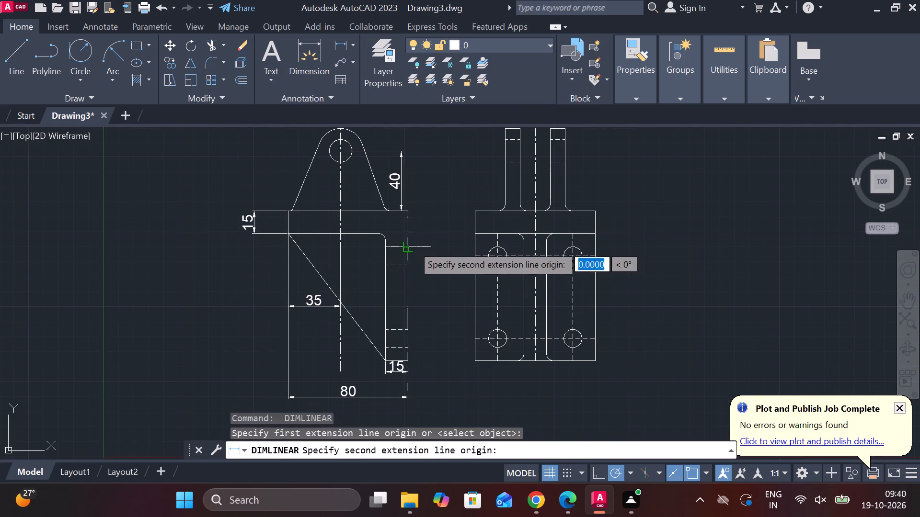
left_click(407, 264)
left_click(433, 255)
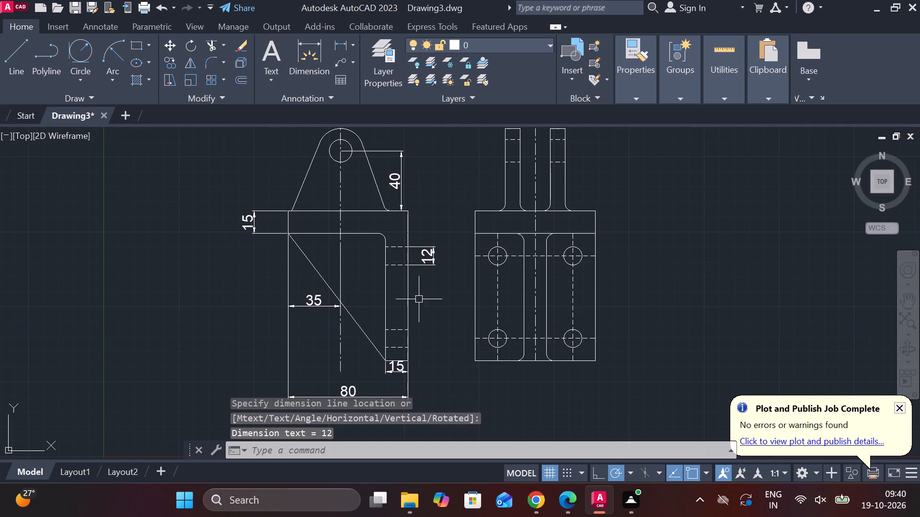
Dimension the lower hidden hole's diameter on the vertical leg's outer edge, in line with the upper hole's dimension.
key("space")
left_click(409, 327)
left_click(409, 354)
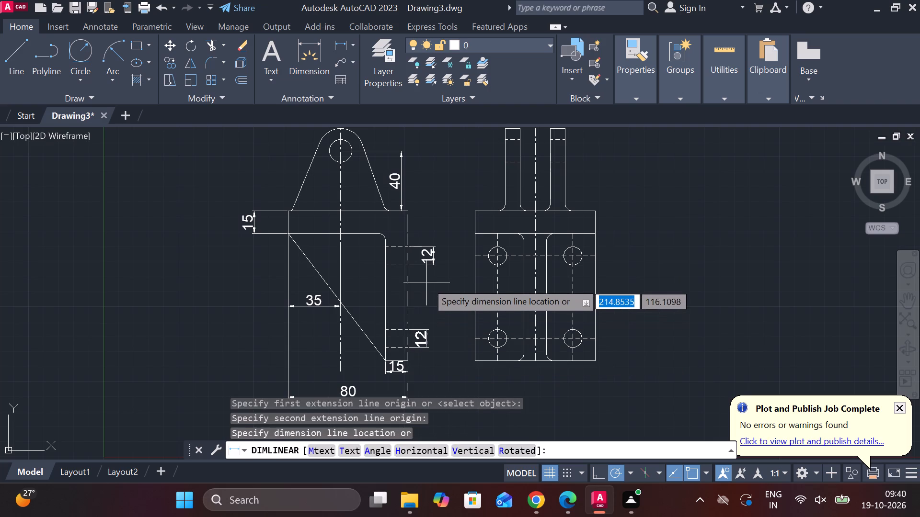
left_click(430, 268)
Move the vertical leg's thickness dimension slightly lower, away from the leg's bottom edge.
scroll(431, 356, "up", 1)
middle_click_drag(431, 356, 431, 284)
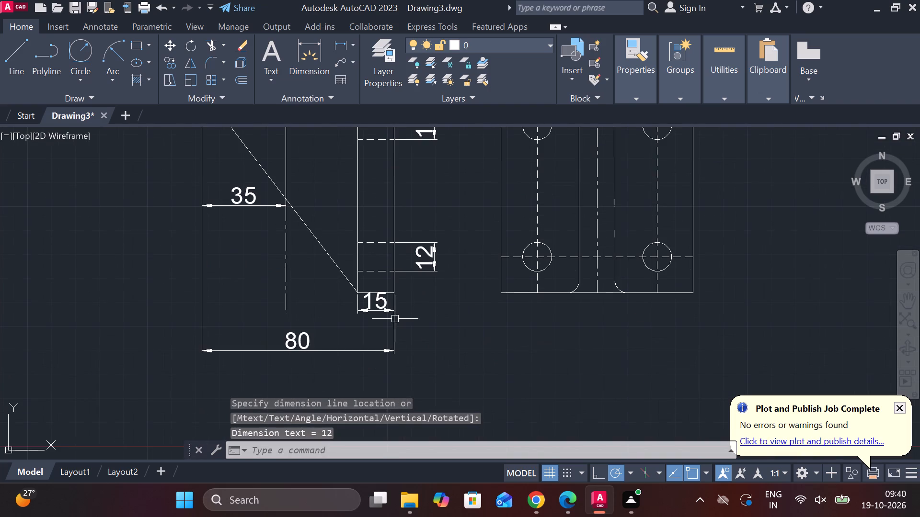
left_click(389, 306)
left_click(373, 300)
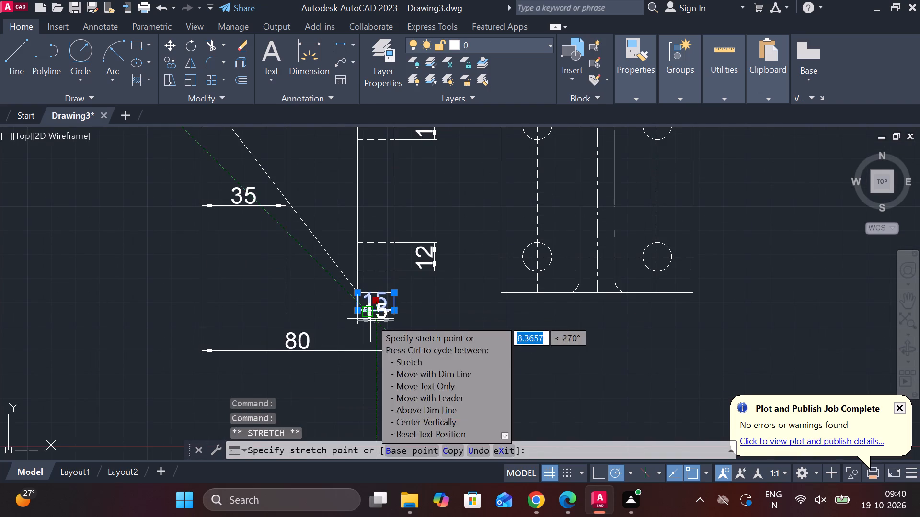
left_click(370, 319)
key("Escape")
Add the diameter symbol to the lower hole's dimension text so that it reads Ø12.
middle_click_drag(425, 298, 427, 344)
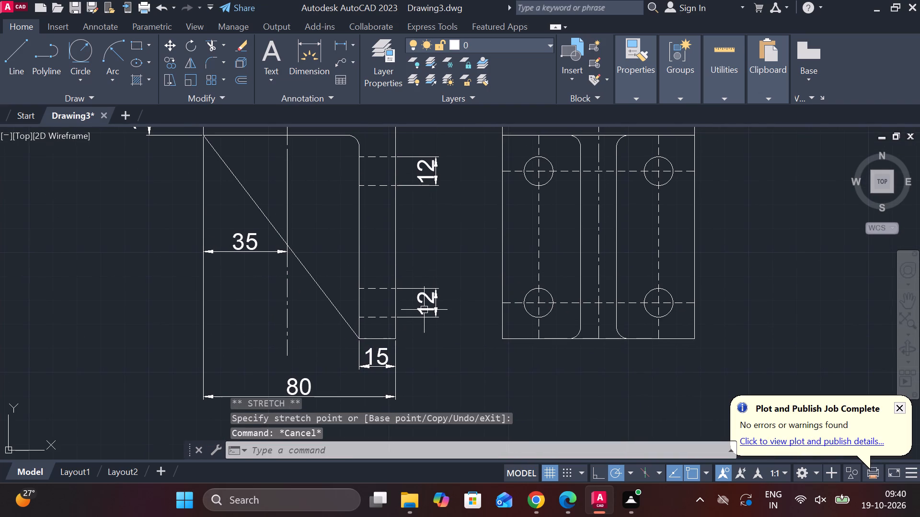
key("space")
key("Escape")
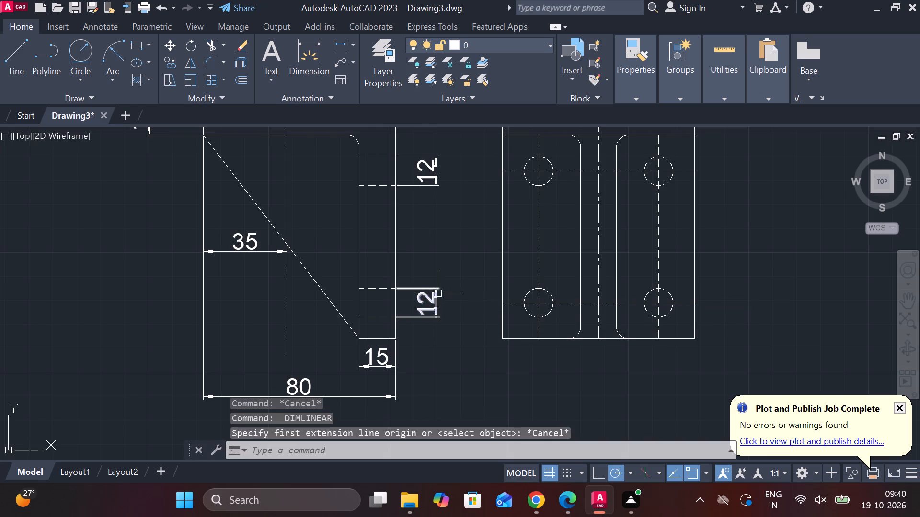
double_click(422, 296)
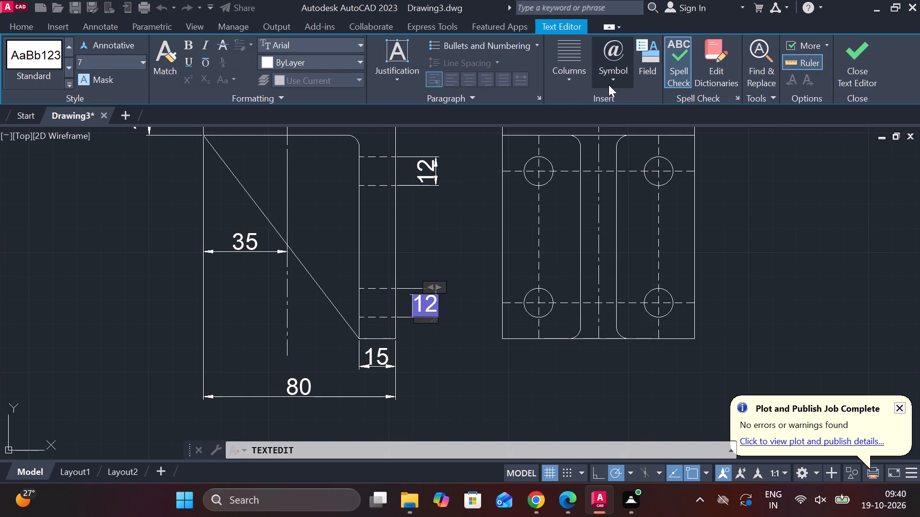
left_click(609, 85)
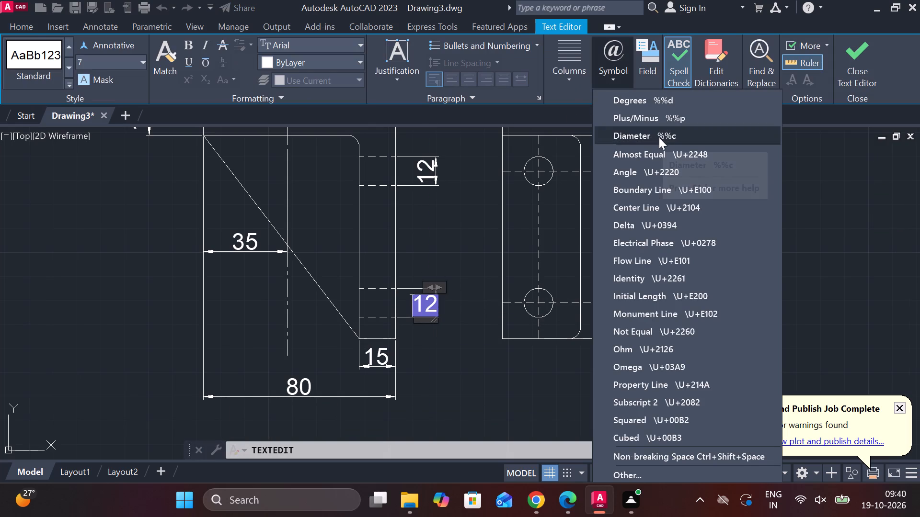
left_click(659, 137)
left_click(862, 60)
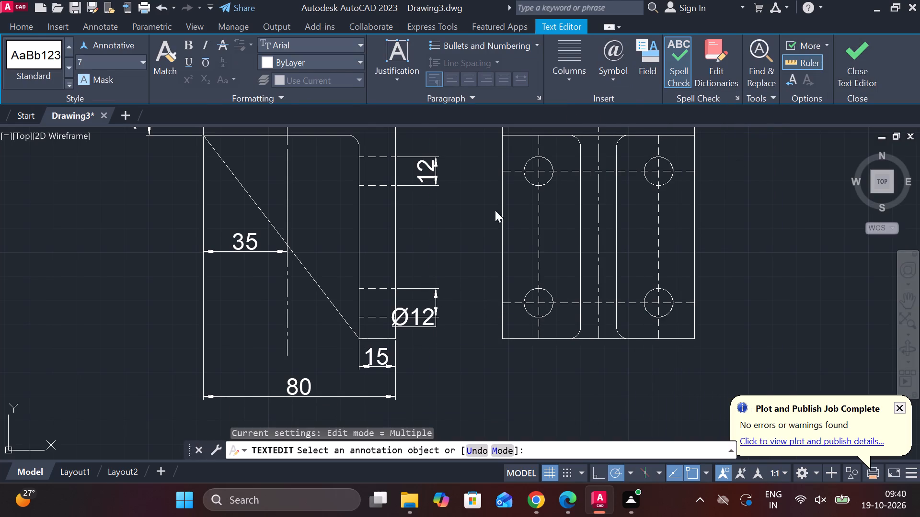
scroll(432, 326, "up", 1)
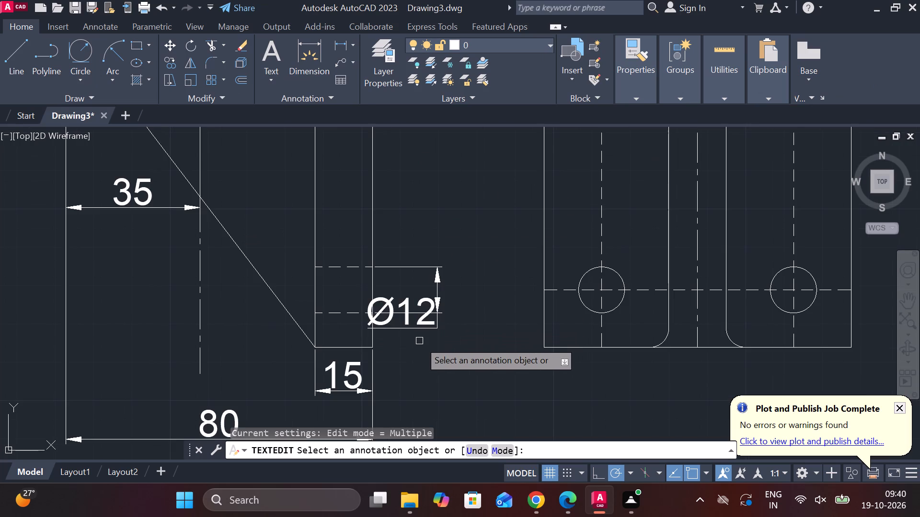
key("Escape")
Move the lower hole's Ø12 dimension farther outward, clear of the vertical leg's outer edge.
left_click(433, 311)
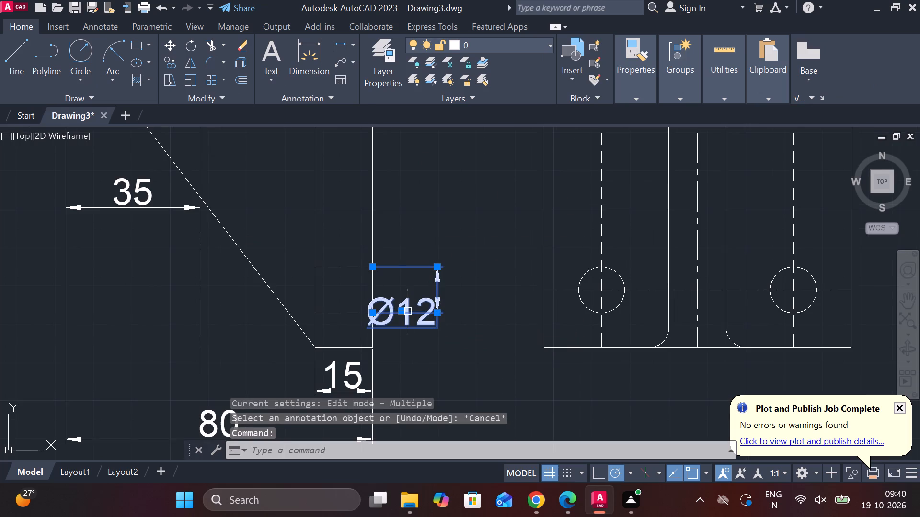
left_click(399, 313)
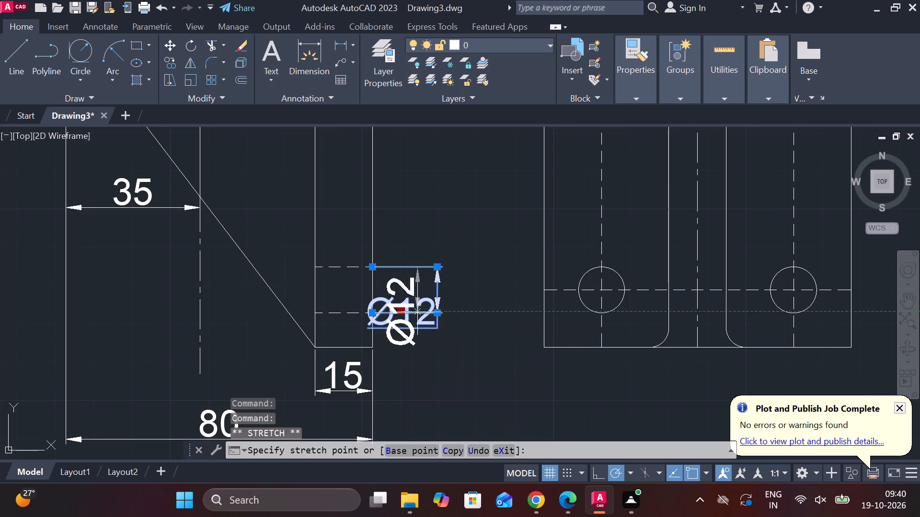
left_click(479, 301)
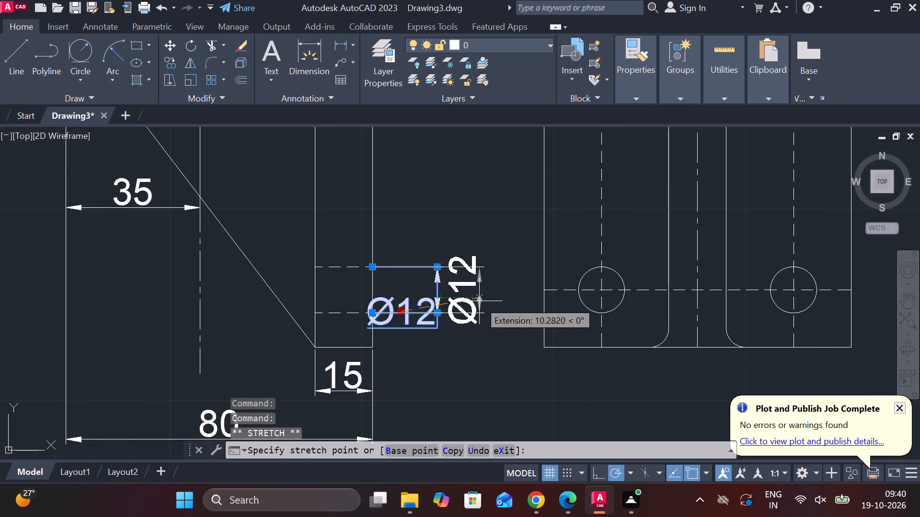
Cancel the stretch in progress and undo the lower hole dimension's outward move and diameter-symbol edit.
key("Escape")
scroll(481, 323, "down", 1)
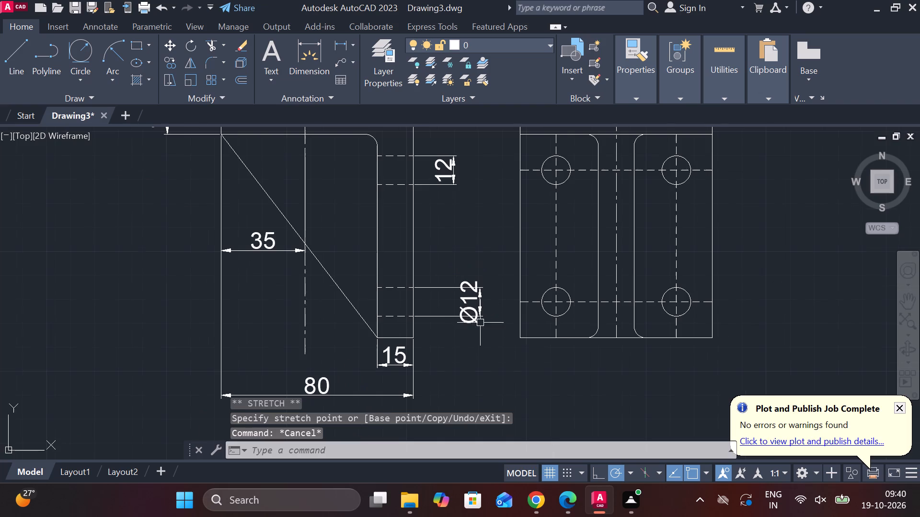
key("ctrl+z")
key("ctrl+z")
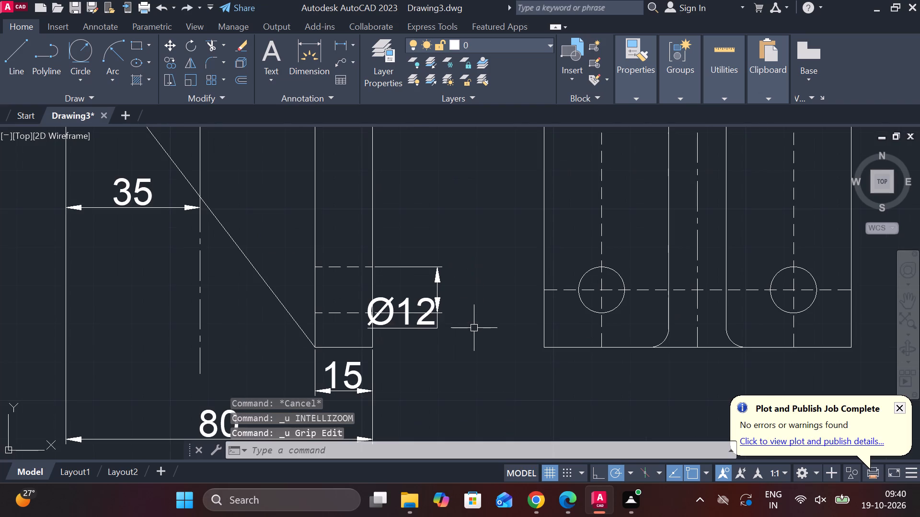
key("ctrl+z")
key("Escape")
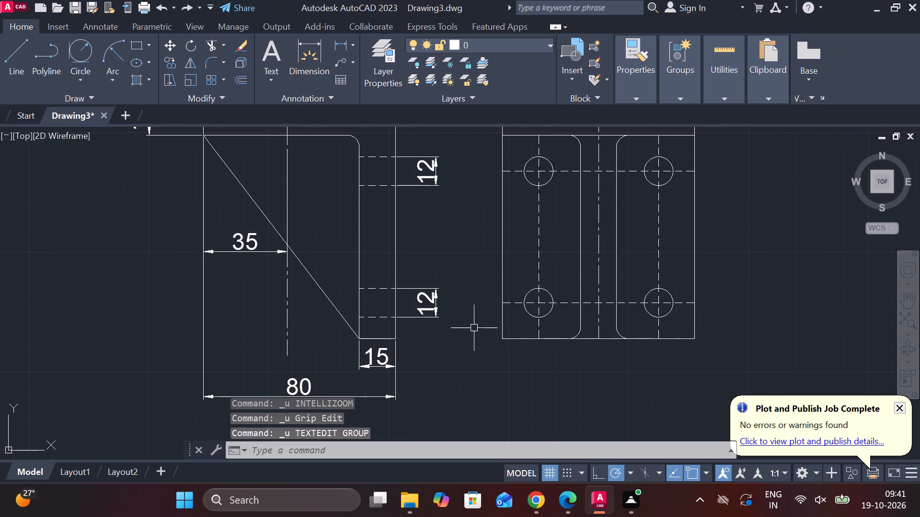
Modify the ISO-25 dimension style's fit settings so dimension lines are not drawn between extension lines.
type("d")
key("space")
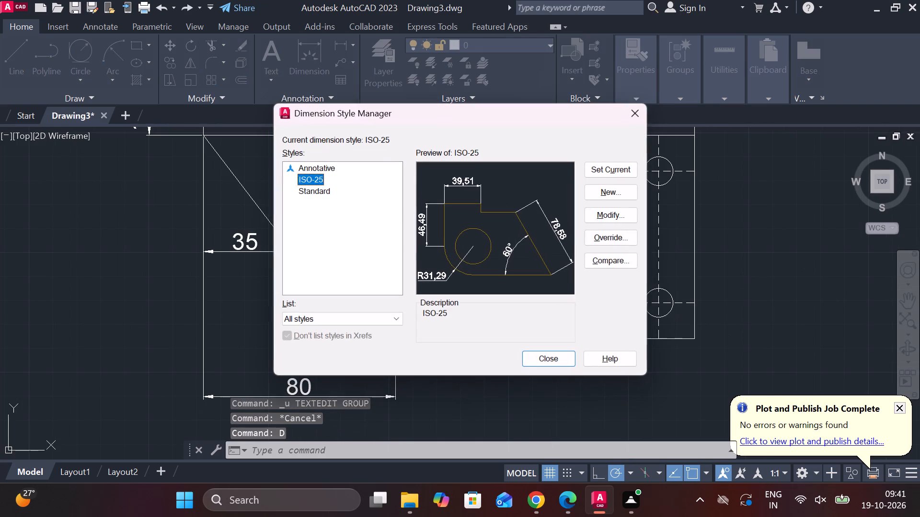
left_click(619, 213)
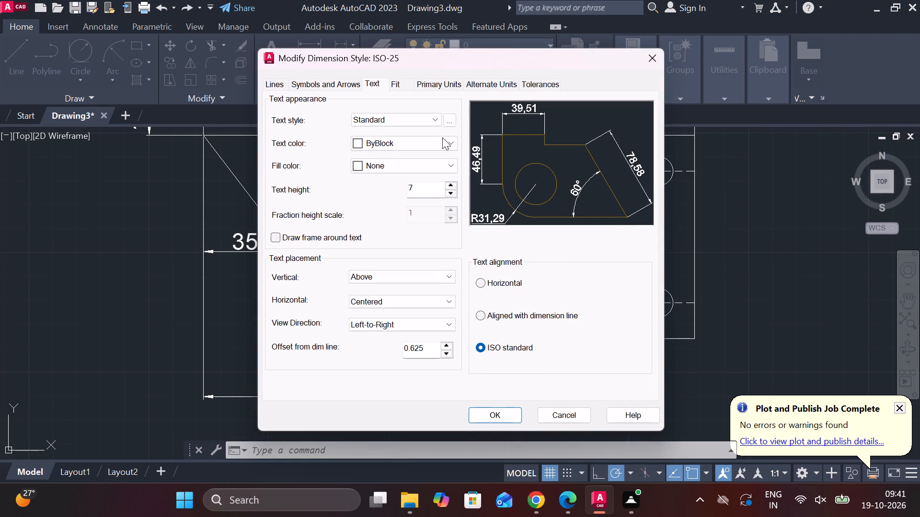
left_click(397, 82)
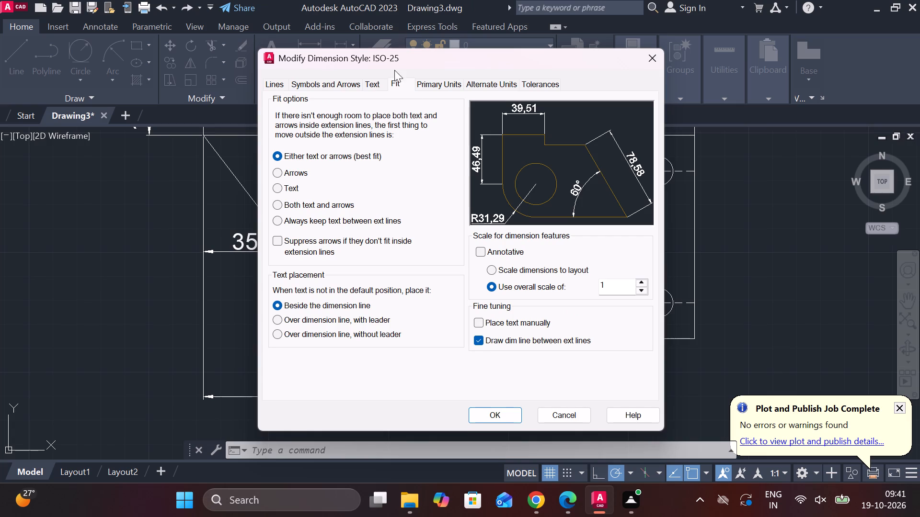
left_click(474, 342)
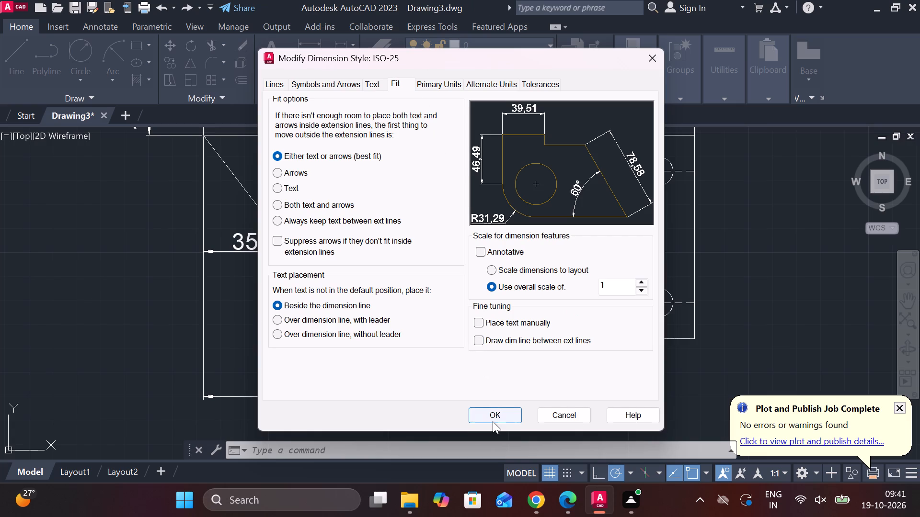
left_click(493, 421)
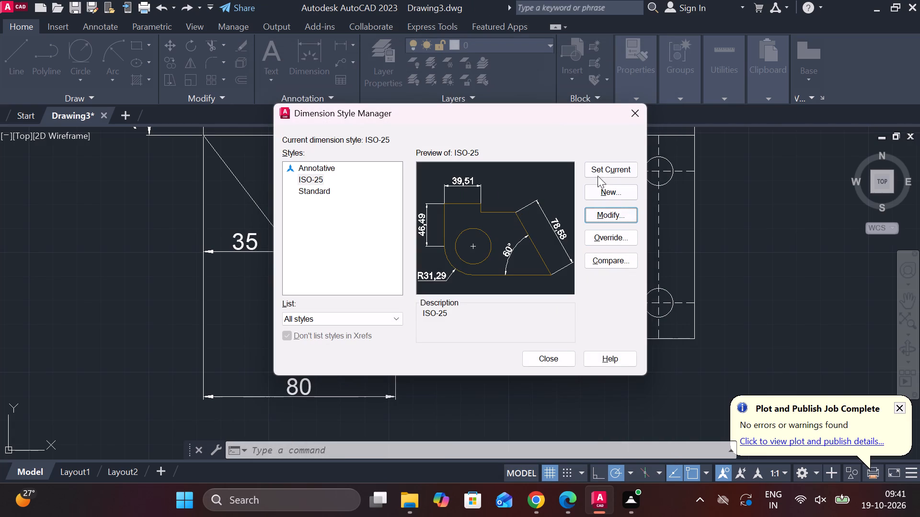
Set ISO-25's text alignment to Aligned with dimension line, and make the style current.
left_click(611, 220)
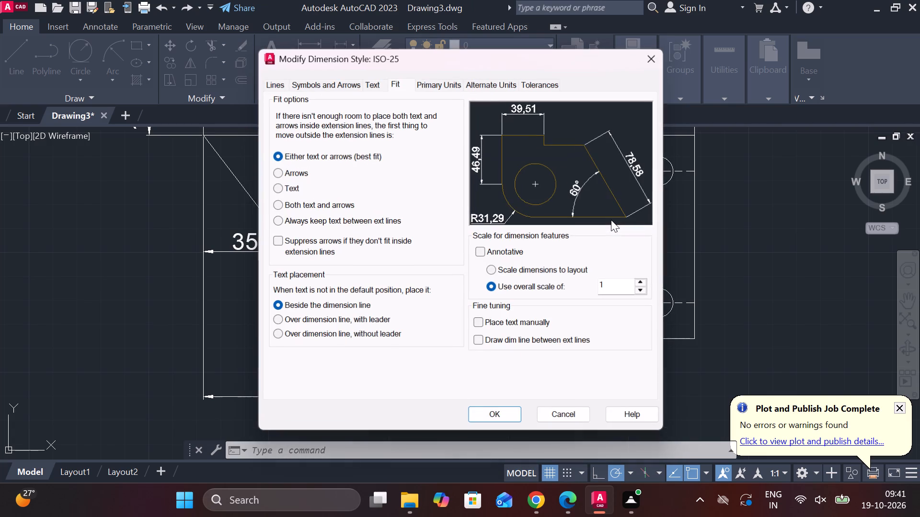
left_click(335, 83)
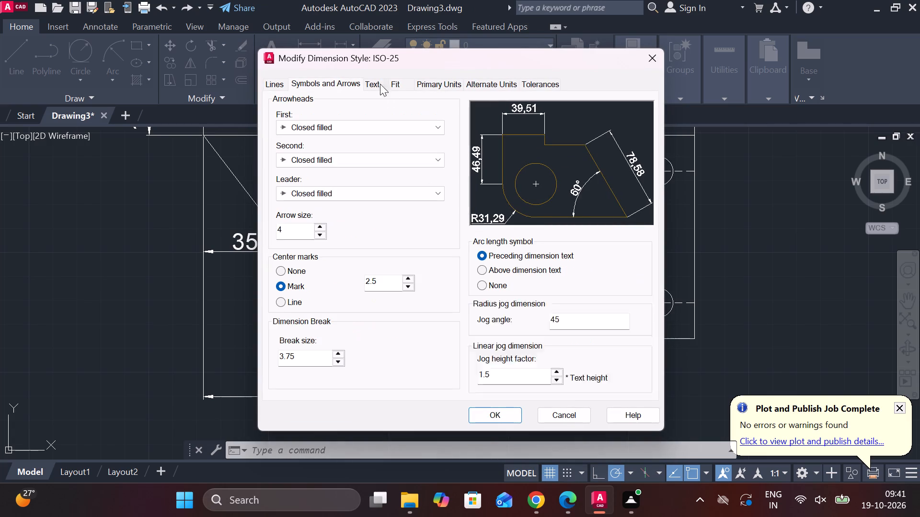
left_click(380, 84)
left_click(481, 315)
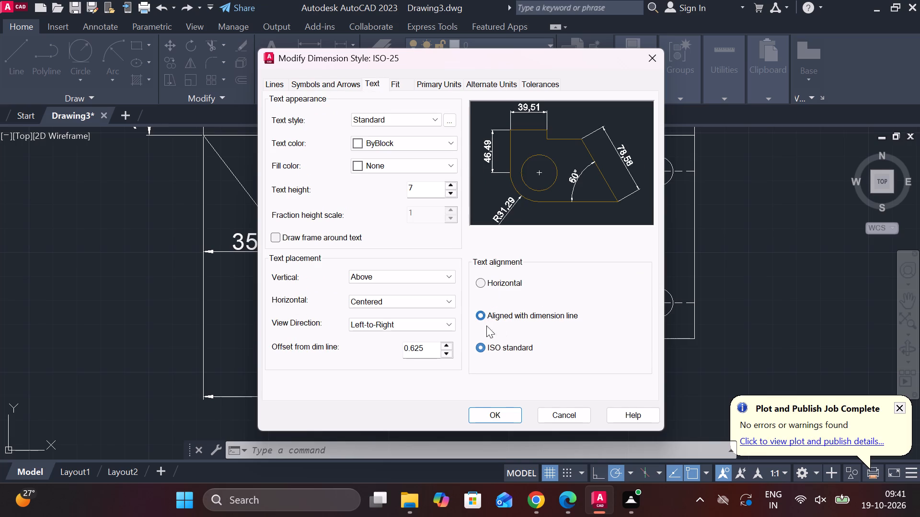
left_click(503, 419)
left_click(612, 176)
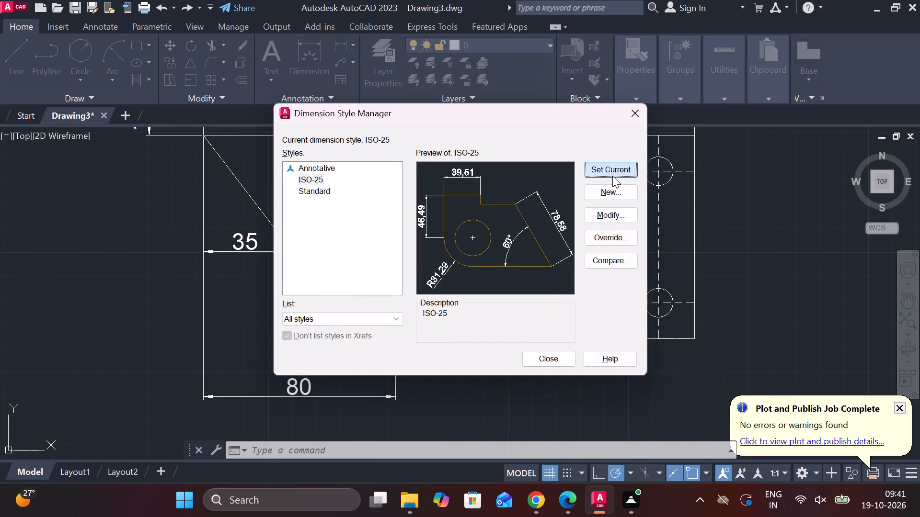
left_click(546, 361)
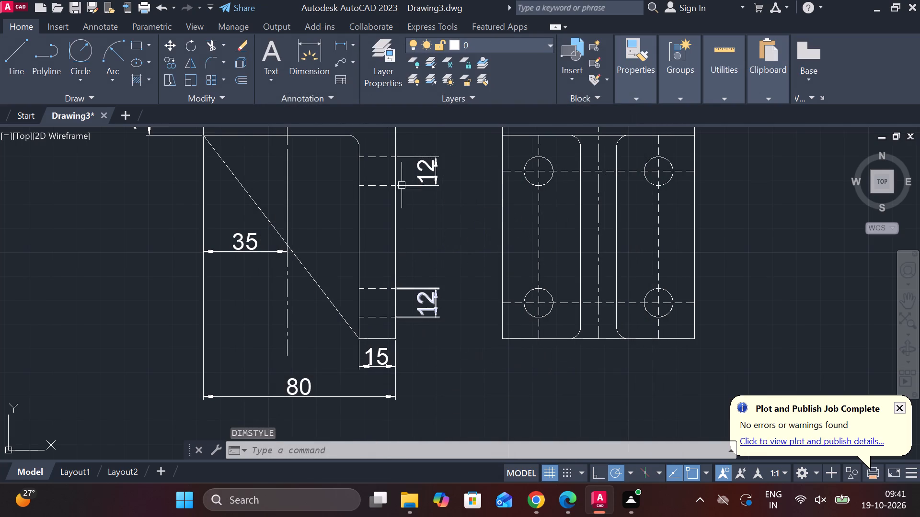
Add the diameter symbol to the front view's lower hole dimension so that it reads Ø12.
double_click(423, 309)
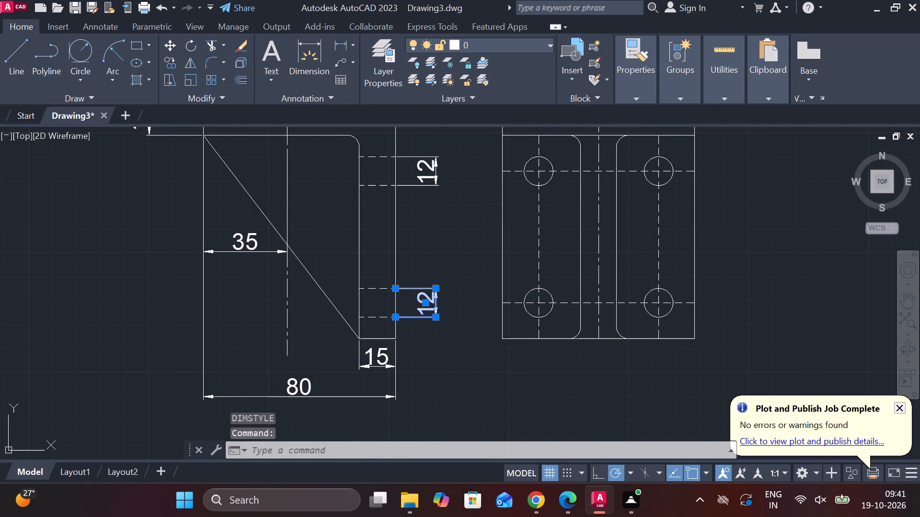
left_click(607, 83)
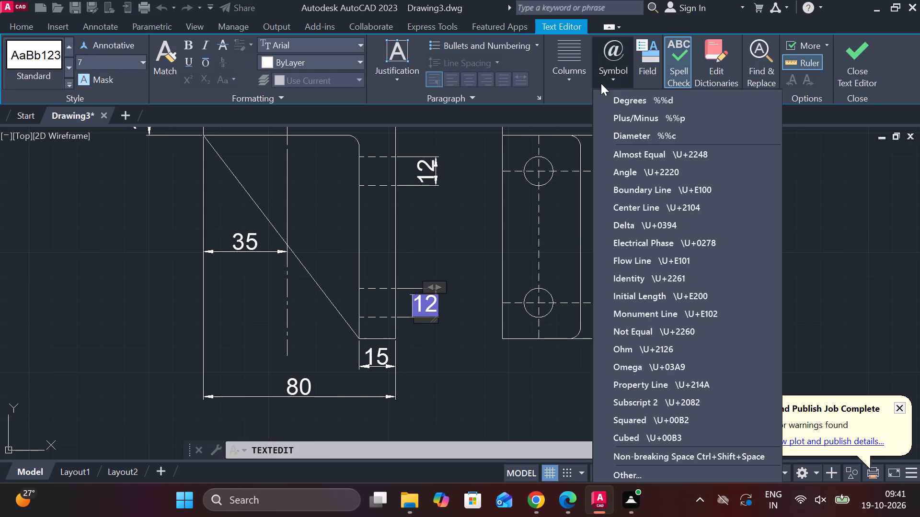
left_click(637, 133)
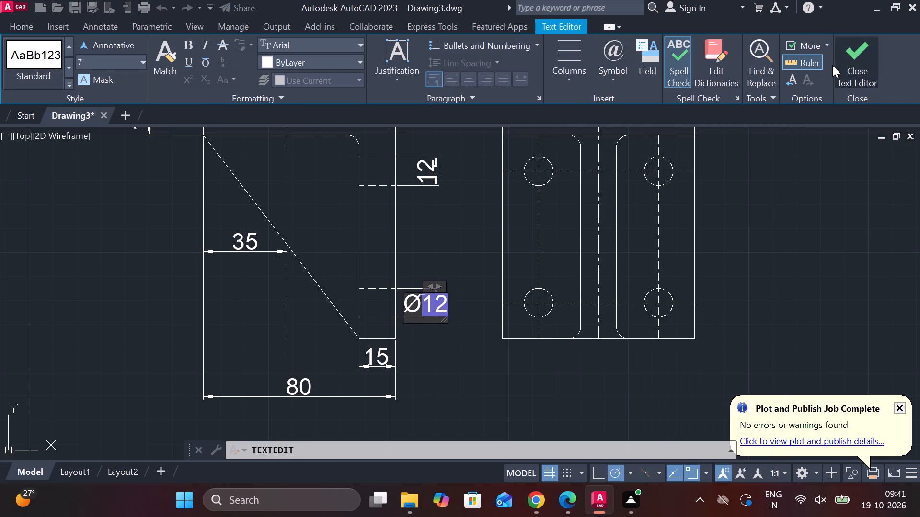
left_click(854, 57)
middle_click_drag(437, 230, 447, 241)
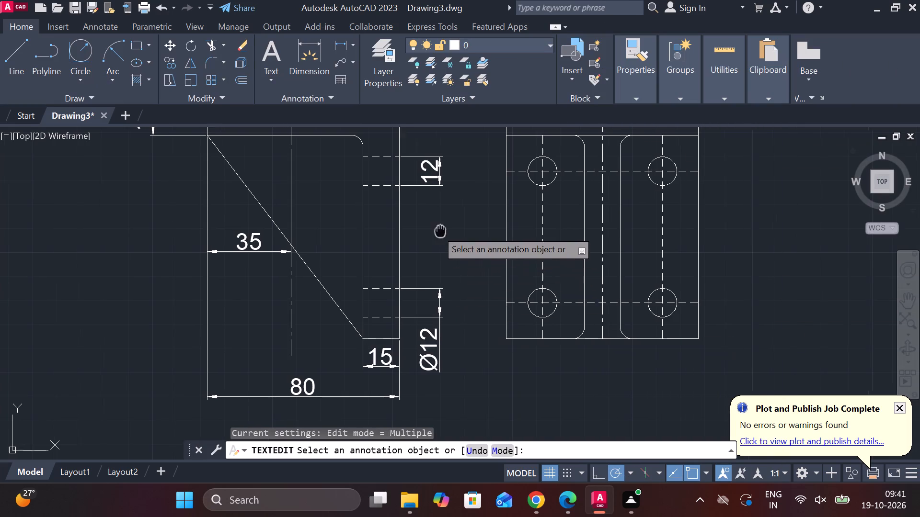
middle_click_drag(447, 241, 447, 266)
key("Escape")
Add the diameter symbol to the front view's upper hole dimension so that it reads Ø12.
double_click(444, 210)
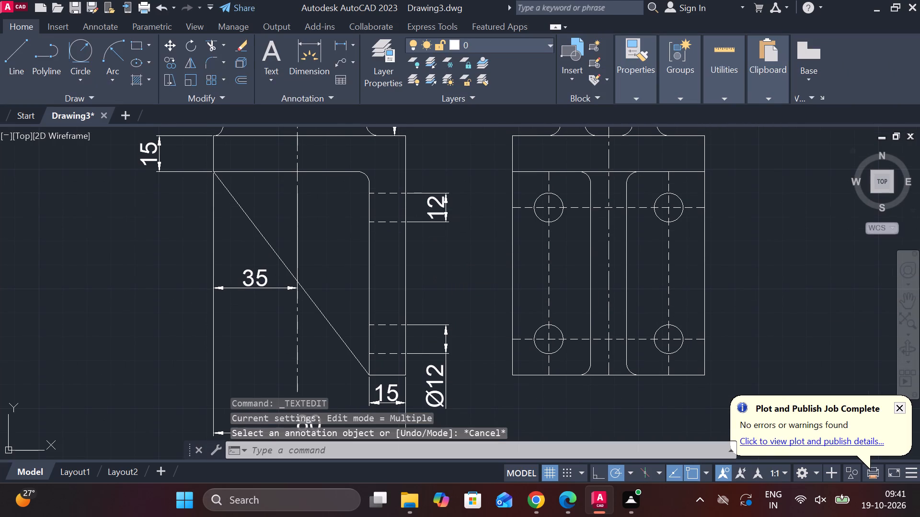
left_click(620, 80)
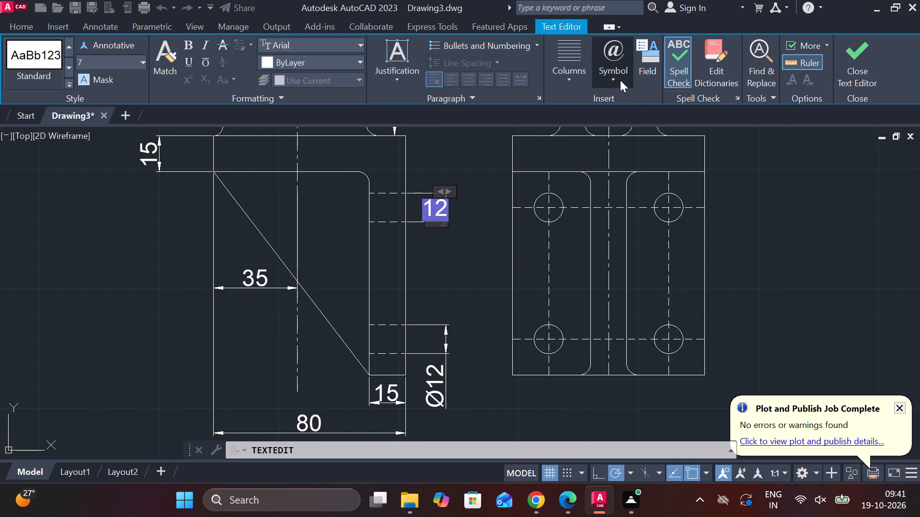
left_click(659, 137)
left_click(843, 69)
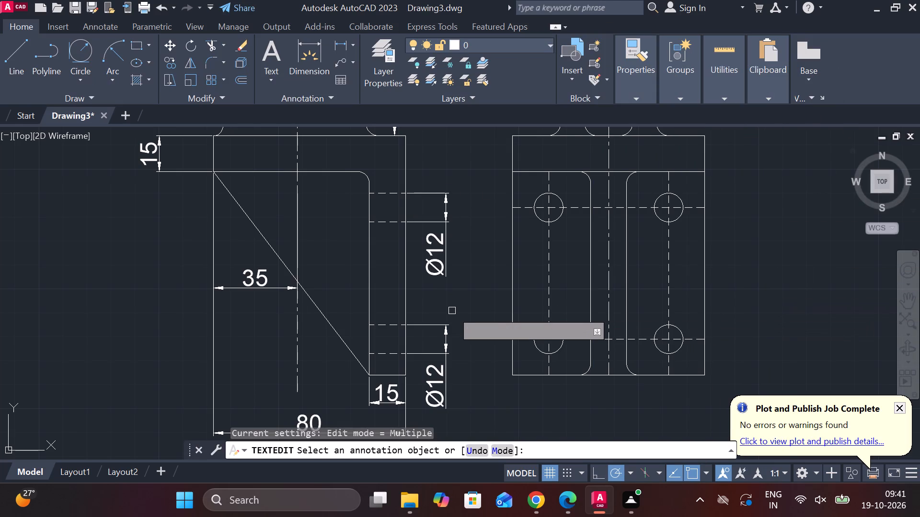
key("Escape")
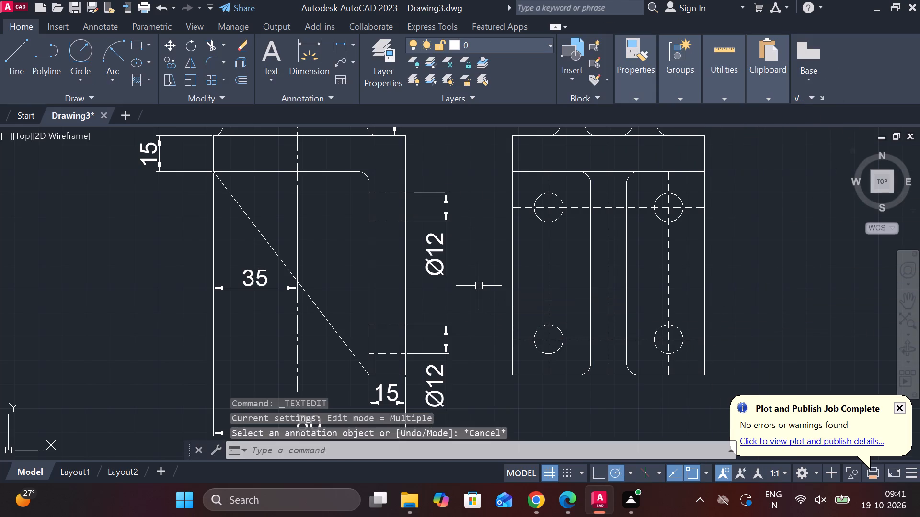
Add a vertical linear dimension for the top plate's thickness beside the side view's left edge.
scroll(479, 286, "down", 1)
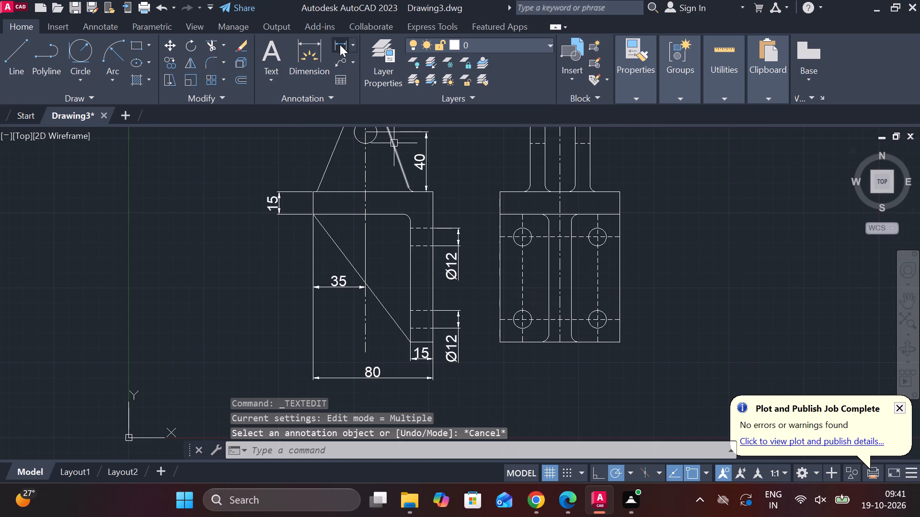
left_click(340, 45)
left_click(503, 190)
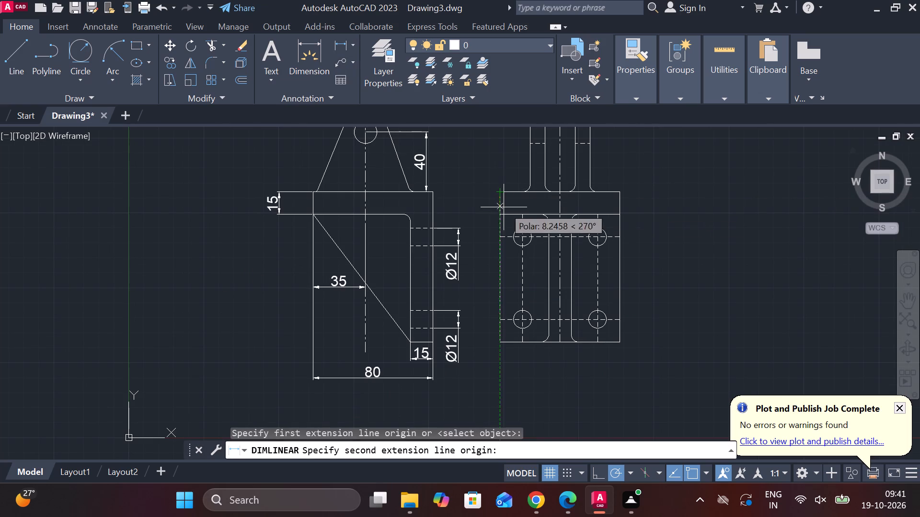
left_click(501, 213)
left_click(483, 211)
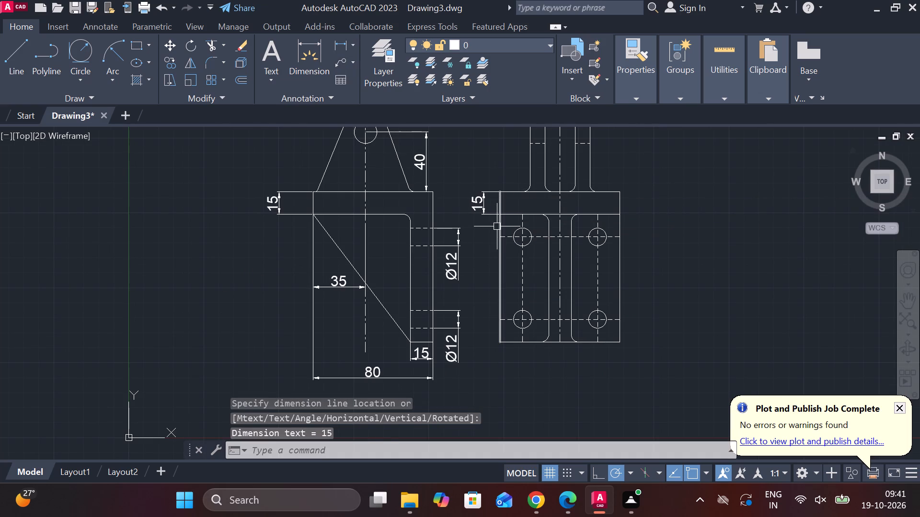
Dimension the side view's leg height from the plate's underside to the bottom edge, in line with the plate thickness dimension.
scroll(497, 226, "up", 1)
key("space")
left_click(501, 215)
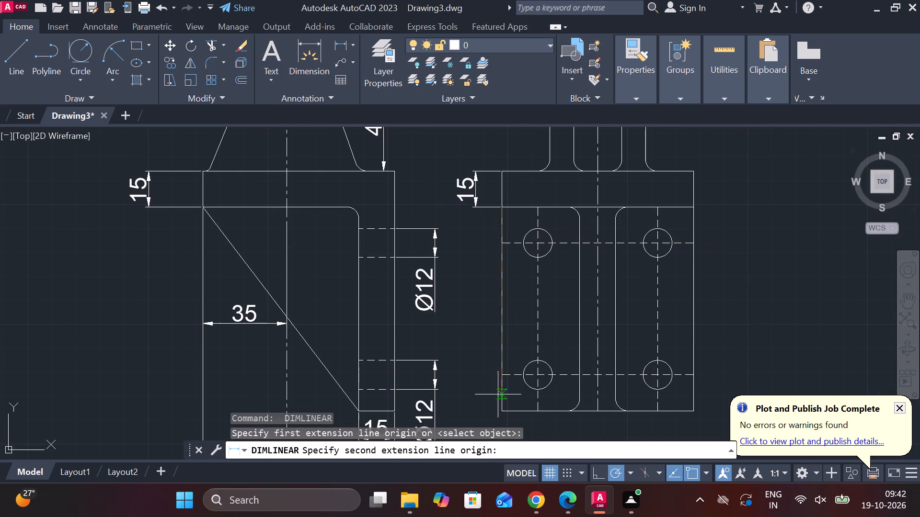
left_click(503, 405)
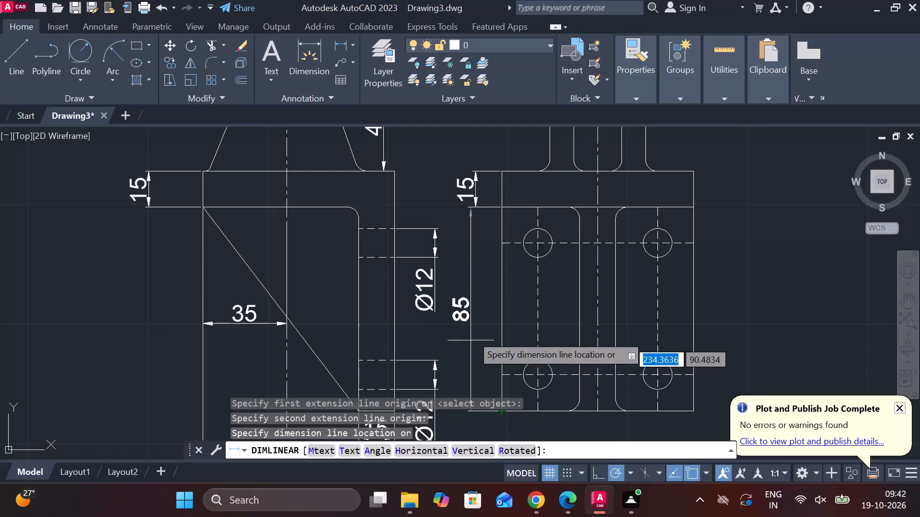
left_click(476, 212)
Dimension the side view's half width from its bottom-left corner to the vertical centerline, just below the bottom edge.
middle_click_drag(479, 325, 464, 298)
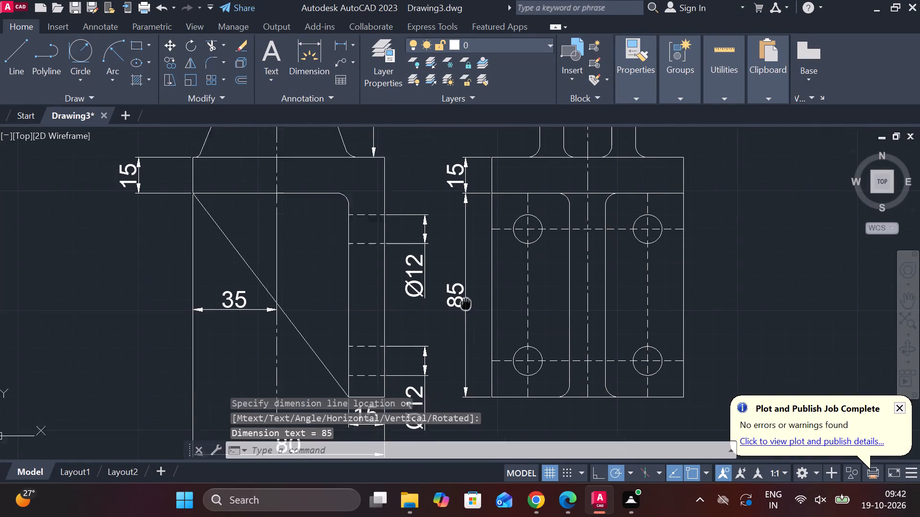
middle_click_drag(464, 298, 464, 293)
middle_click_drag(494, 387, 478, 343)
key("space")
left_click(476, 339)
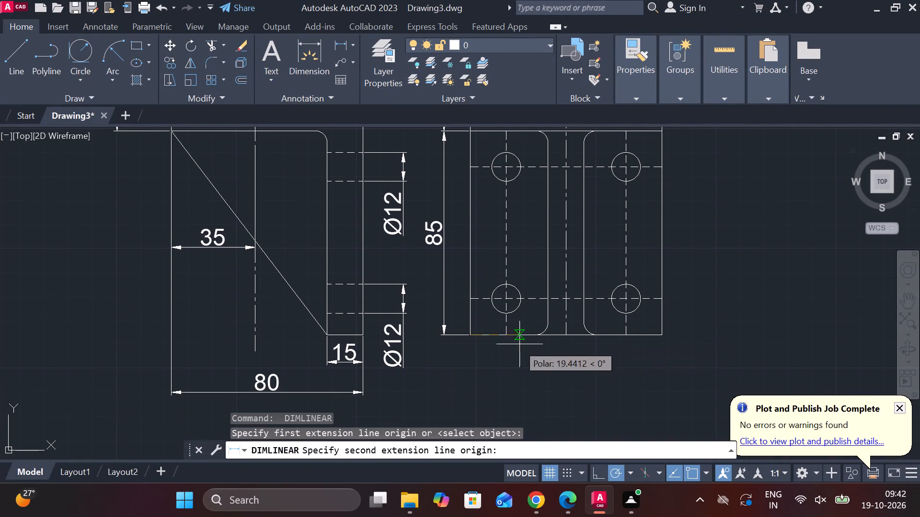
left_click(570, 338)
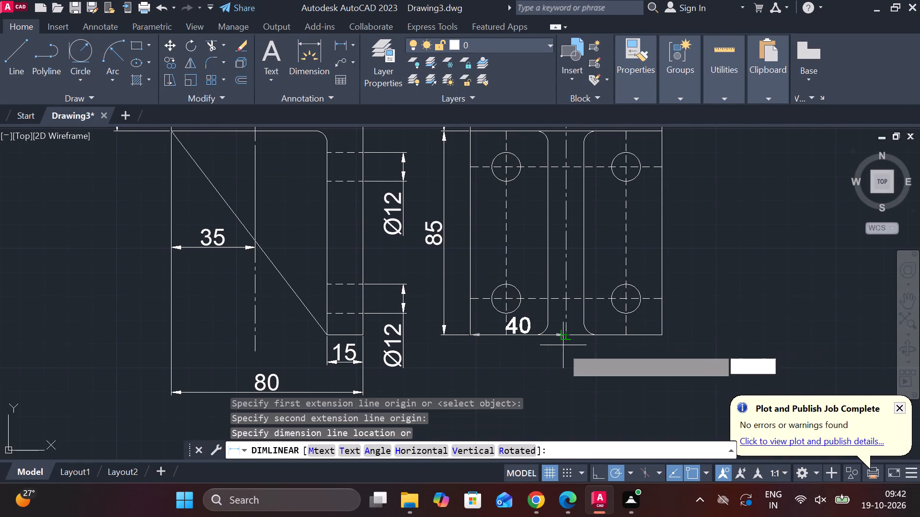
left_click(560, 360)
Dimension the side view's overall width between its bottom corners, placed below the half-width dimension.
middle_click_drag(571, 362, 551, 320)
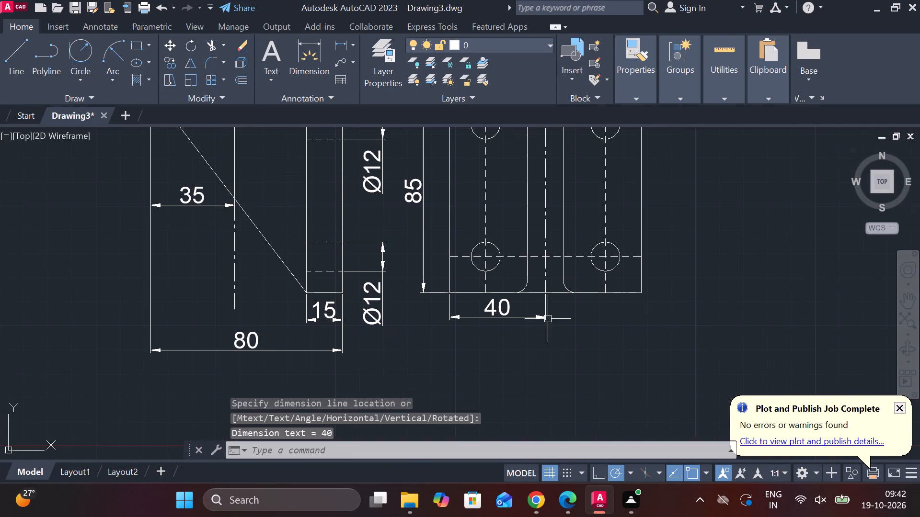
key("space")
left_click(449, 295)
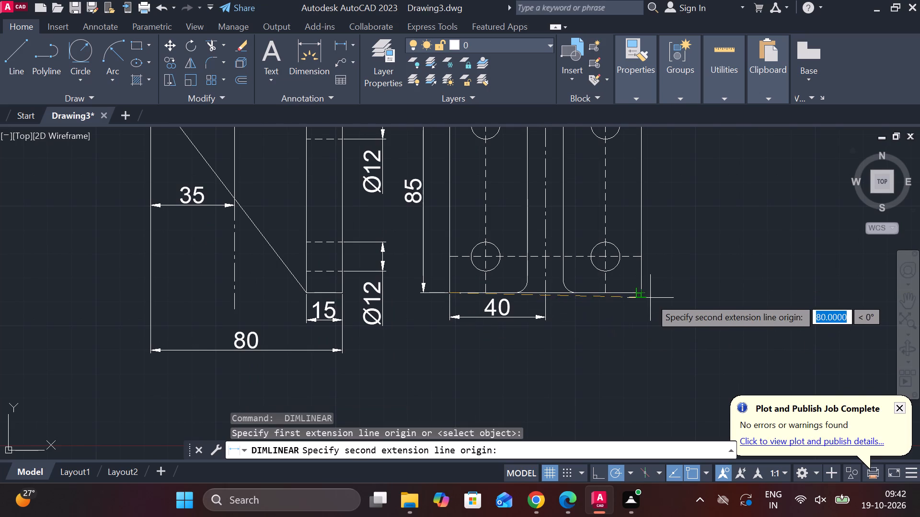
left_click(645, 291)
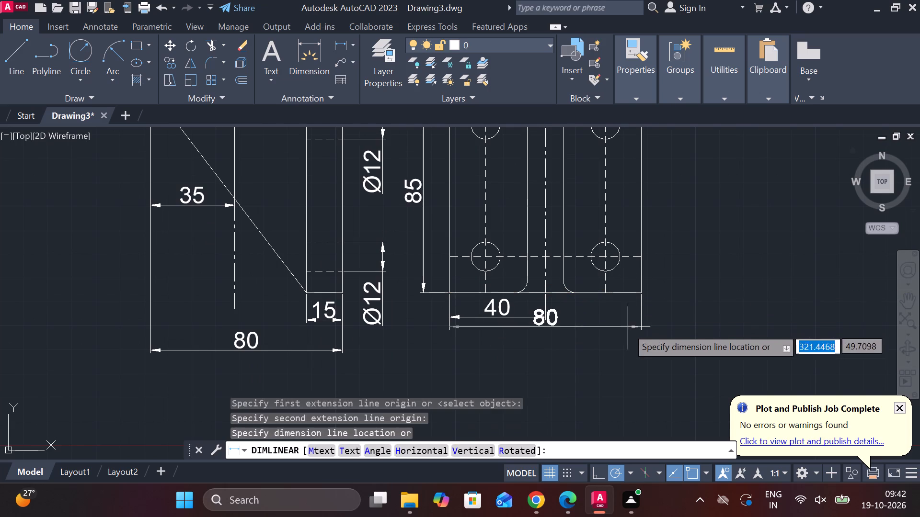
left_click(615, 349)
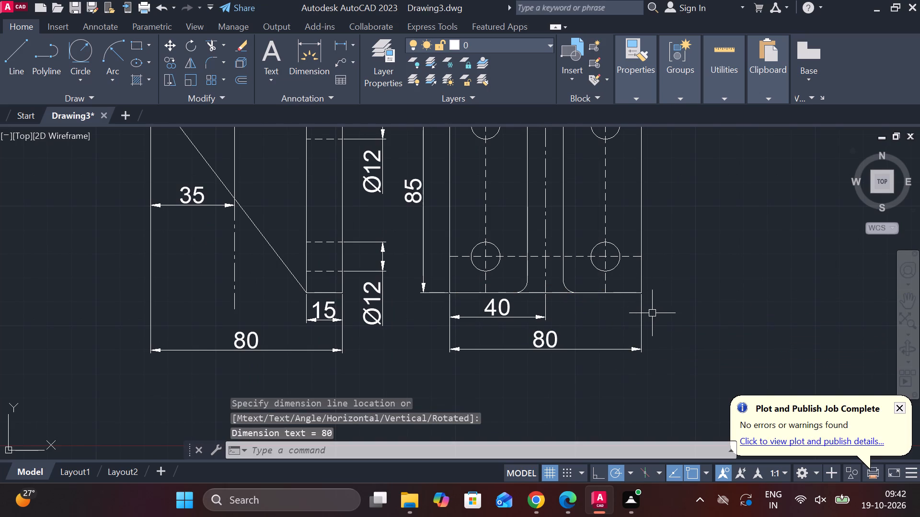
Fillet the side view's two lower outer corners with a radius of 5.
scroll(443, 272, "up", 1)
key("Escape")
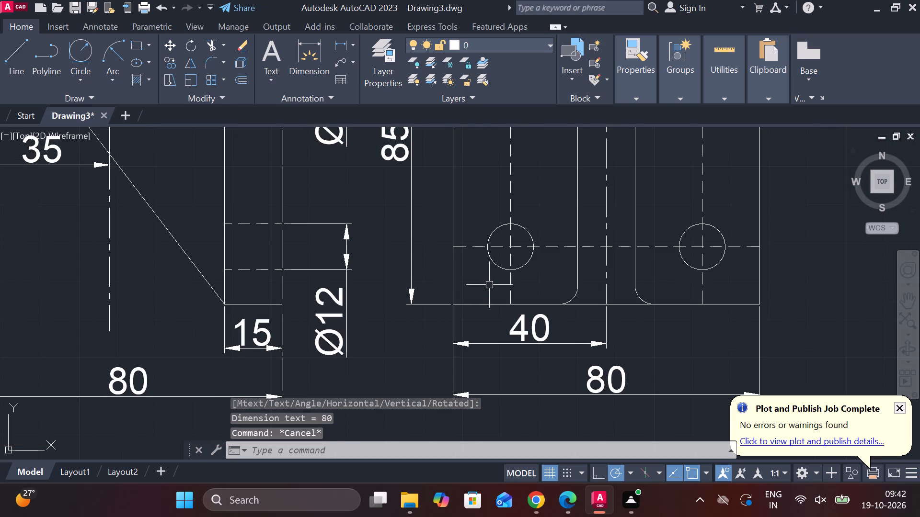
type("f r")
key("space")
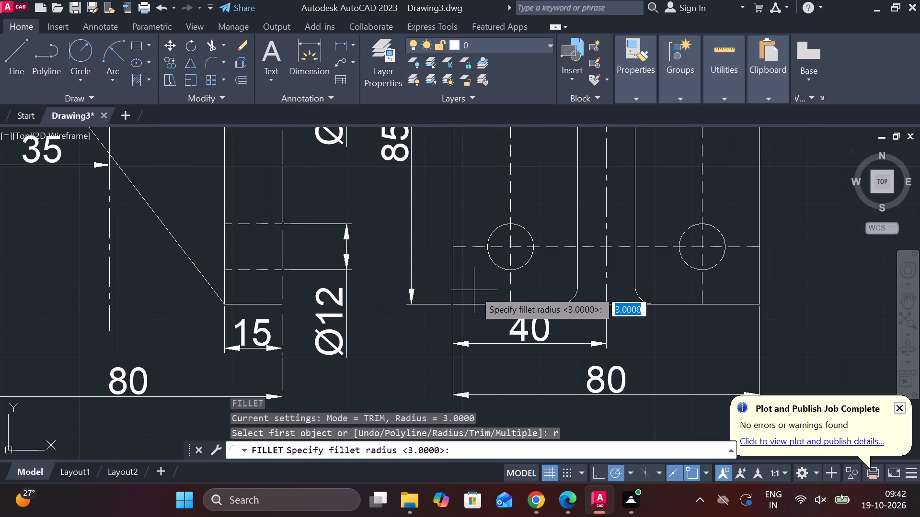
key("5")
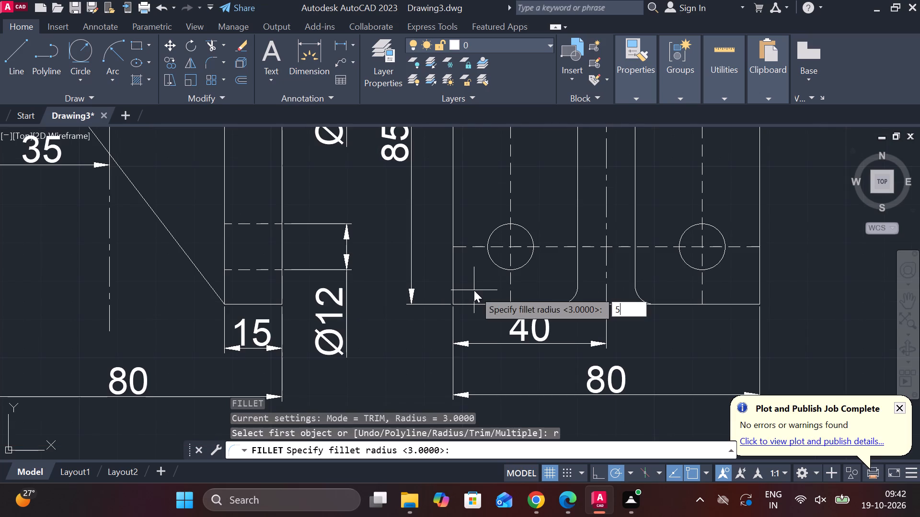
key("Return")
left_click(455, 275)
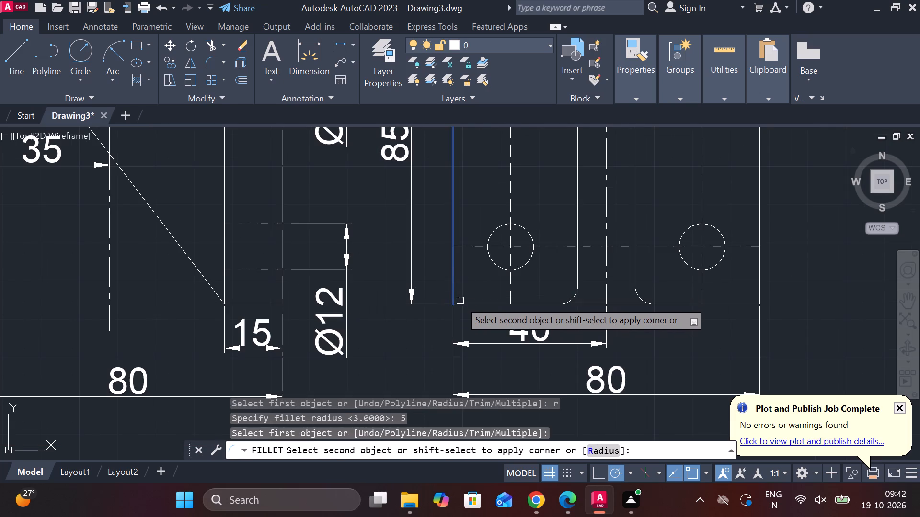
left_click(462, 304)
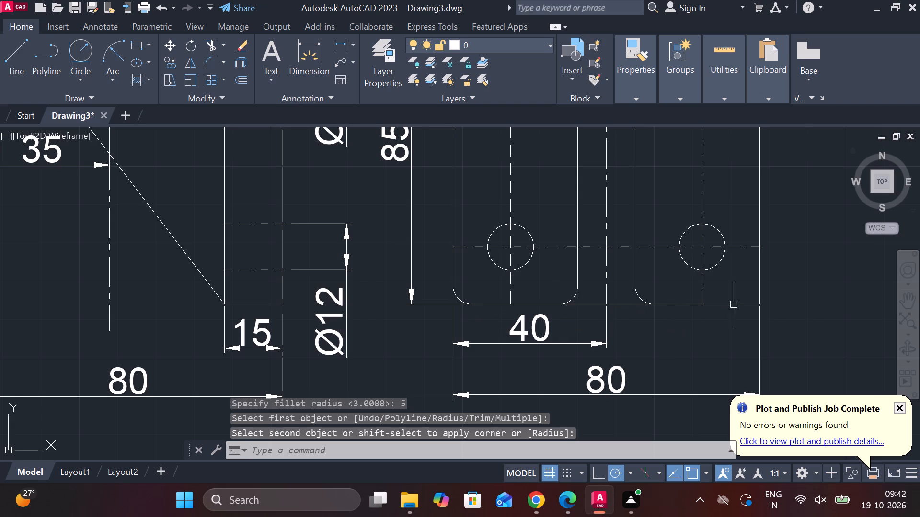
key("space")
left_click(734, 306)
left_click(757, 282)
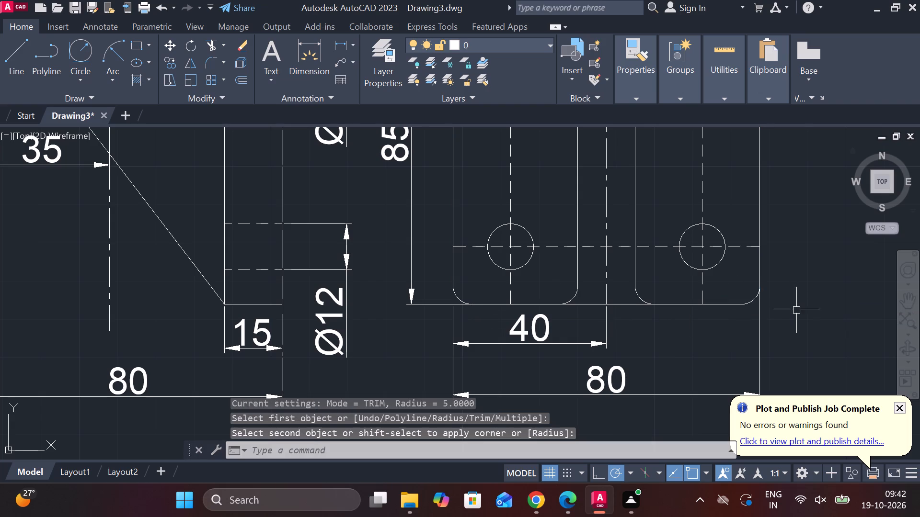
key("Escape")
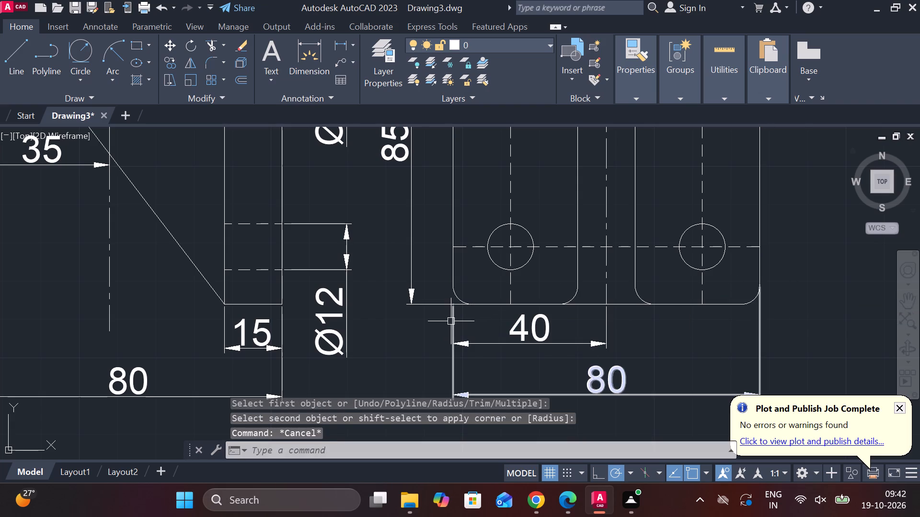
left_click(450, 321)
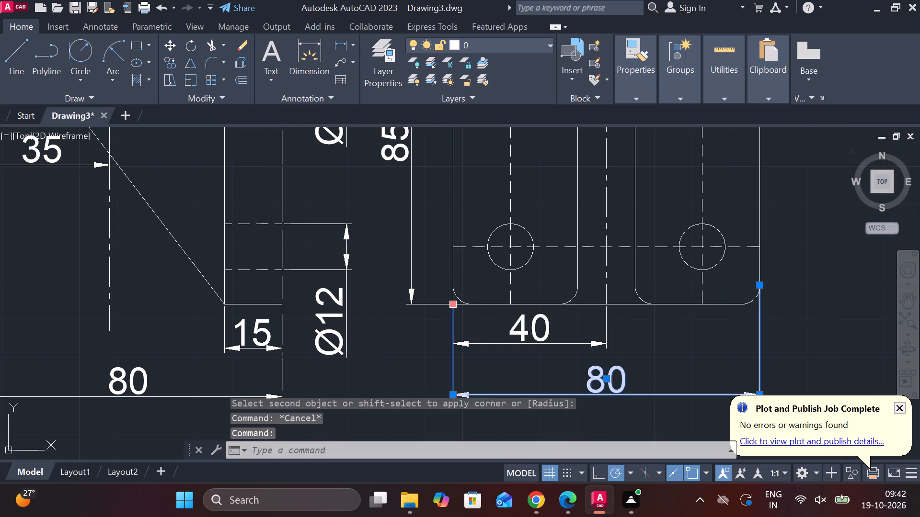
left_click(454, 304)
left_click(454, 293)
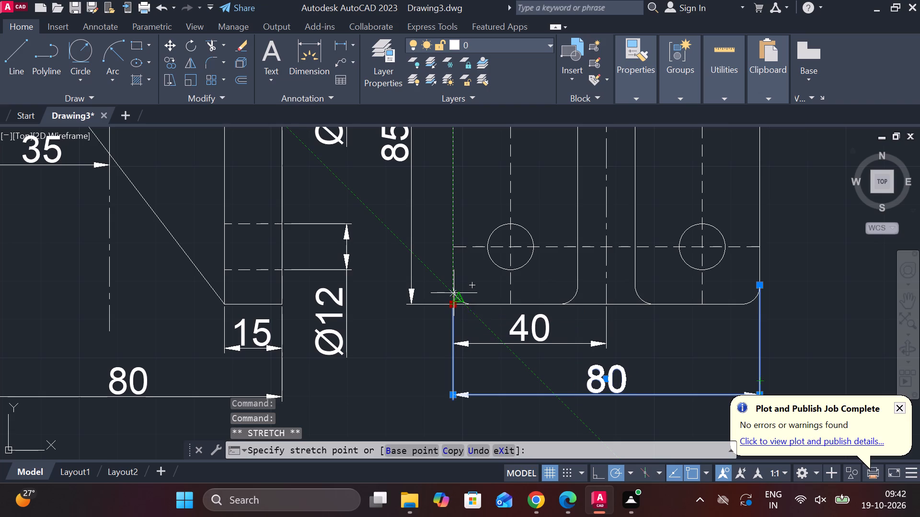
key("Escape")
Add a vertical linear dimension from the plate's underside to the upper holes' centerline, beside the side view's right edge.
scroll(713, 382, "down", 1)
scroll(730, 303, "down", 1)
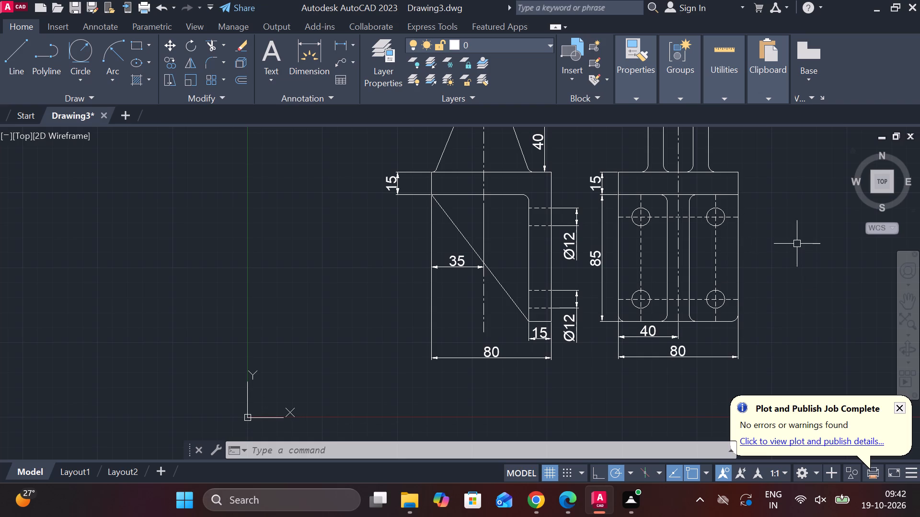
middle_click_drag(797, 243, 700, 336)
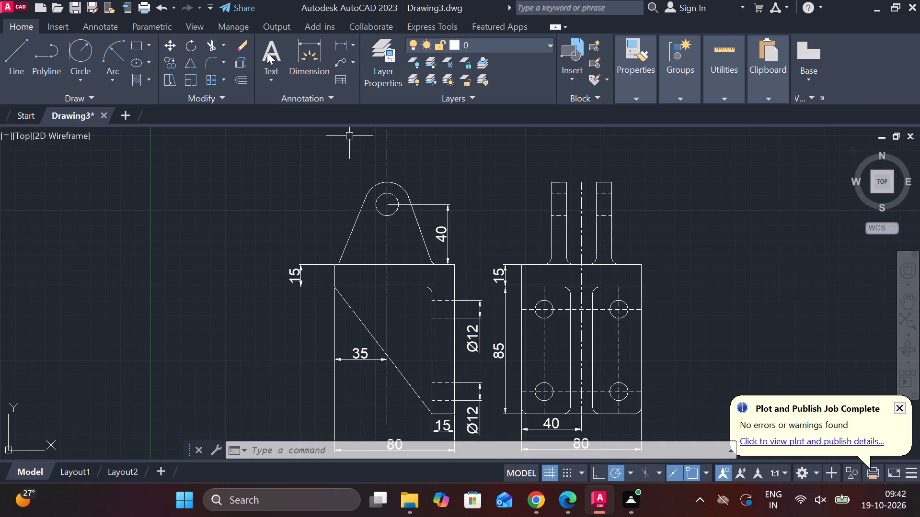
left_click(338, 44)
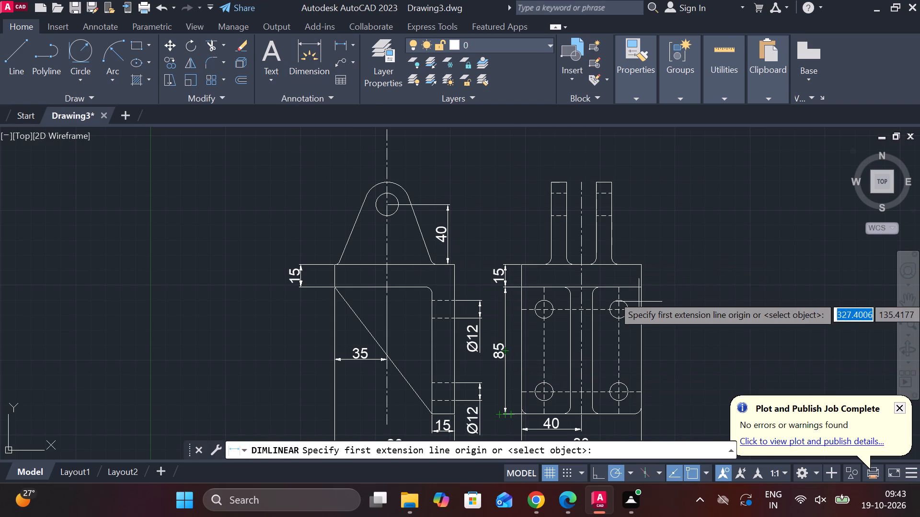
left_click(640, 284)
left_click(644, 313)
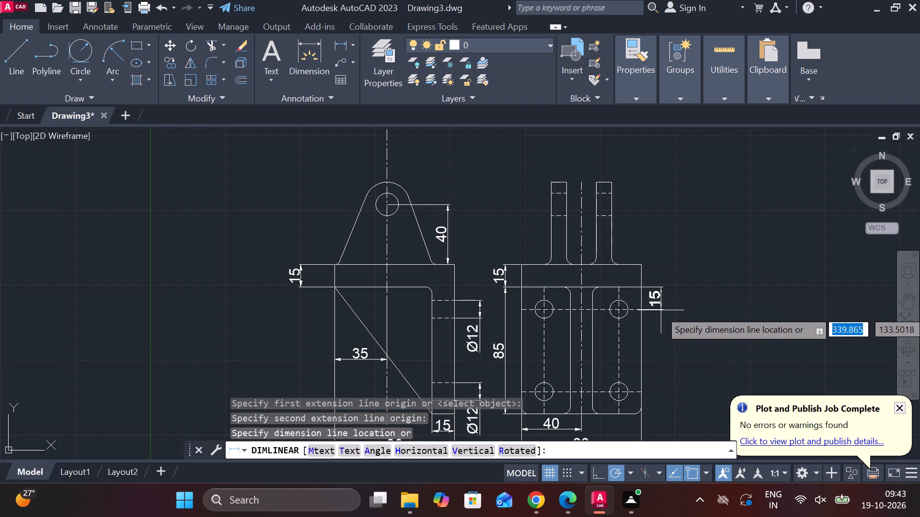
left_click(661, 310)
Dimension the central rib's width in the side view, placed between the upper and lower holes.
middle_click_drag(679, 346, 648, 328)
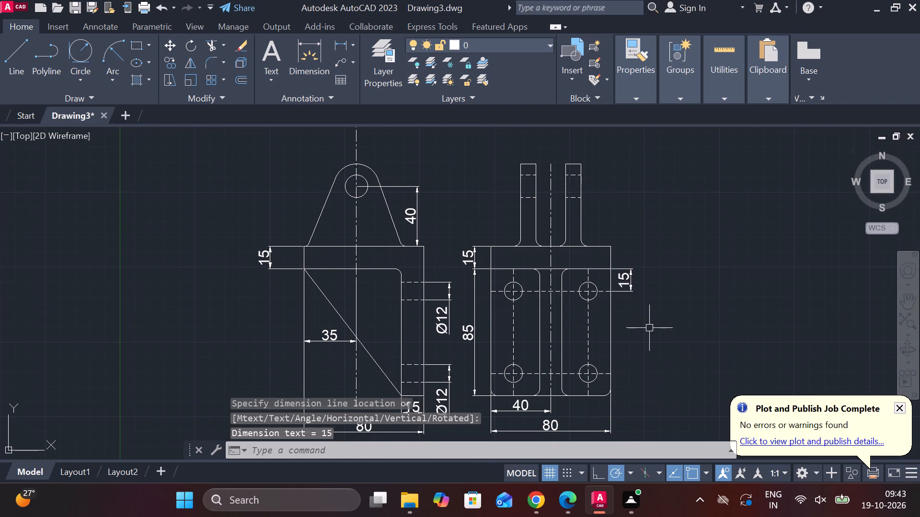
key("space")
left_click(537, 331)
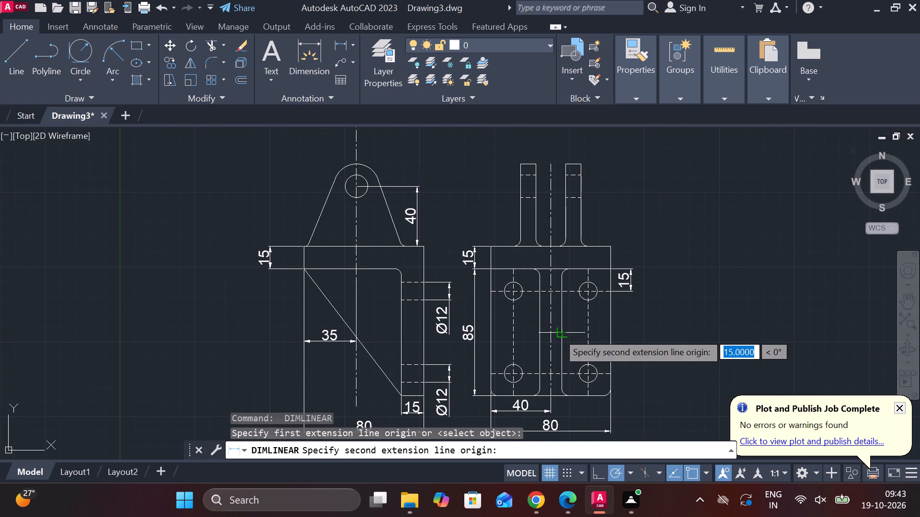
left_click(558, 333)
left_click(558, 330)
Add a vertical linear dimension from the lower holes' centerline to the bottom edge, beside the side view's right edge.
middle_click_drag(587, 340, 563, 300)
scroll(587, 340, "down", 1)
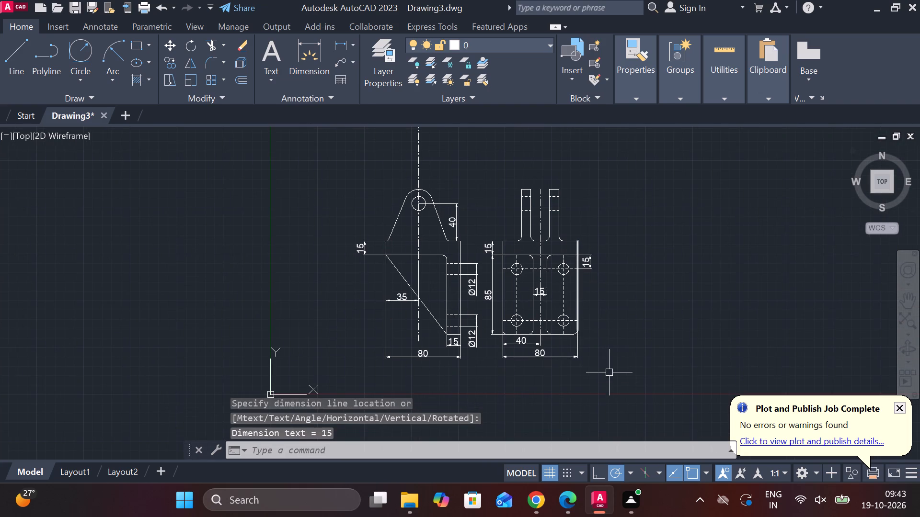
key("space")
scroll(590, 312, "up", 1)
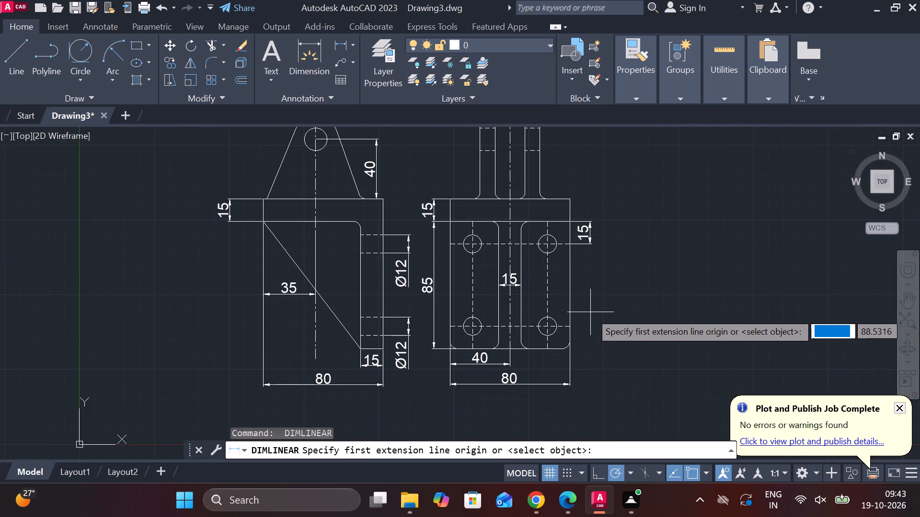
left_click(574, 325)
left_click(554, 351)
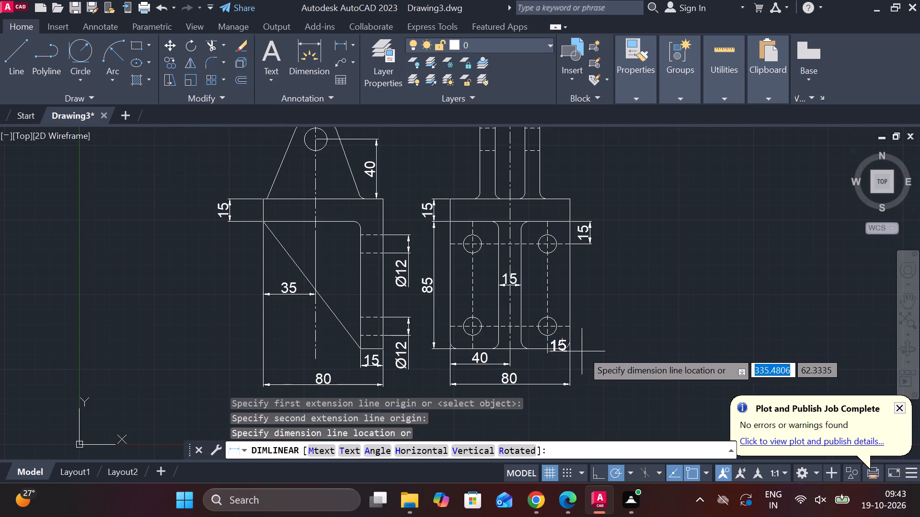
left_click(592, 344)
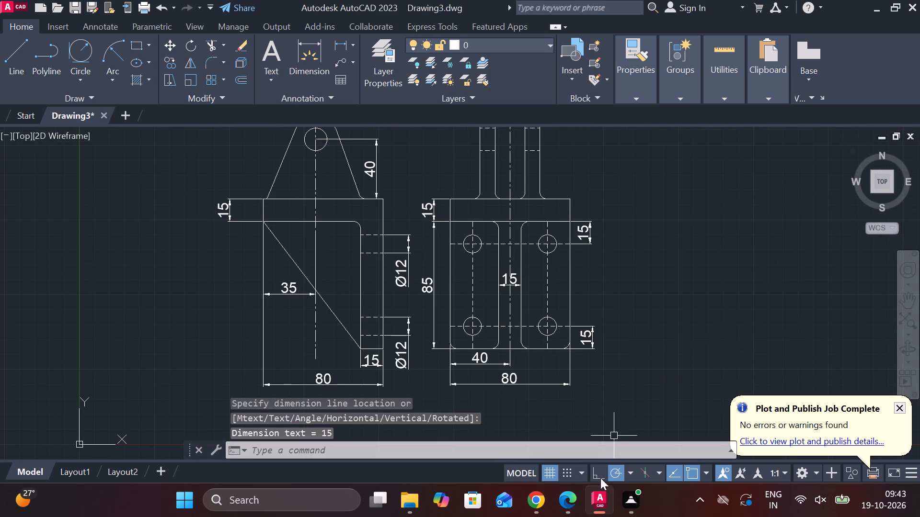
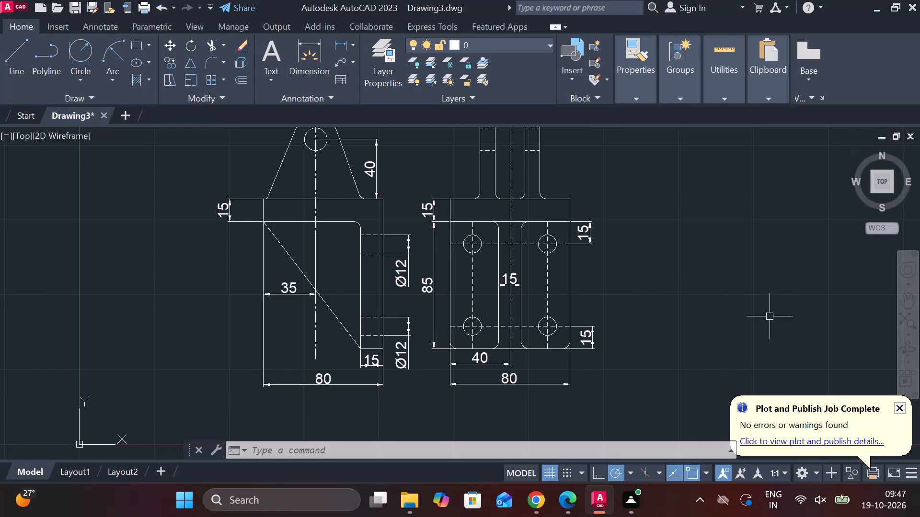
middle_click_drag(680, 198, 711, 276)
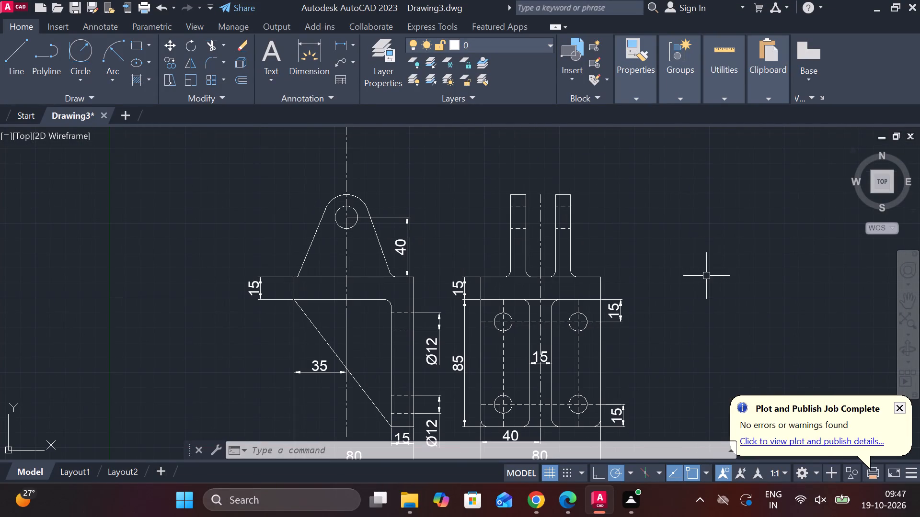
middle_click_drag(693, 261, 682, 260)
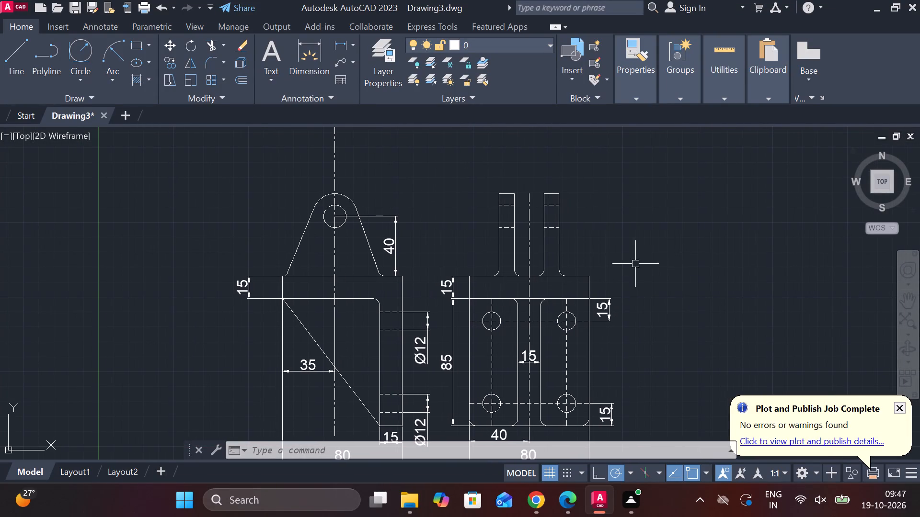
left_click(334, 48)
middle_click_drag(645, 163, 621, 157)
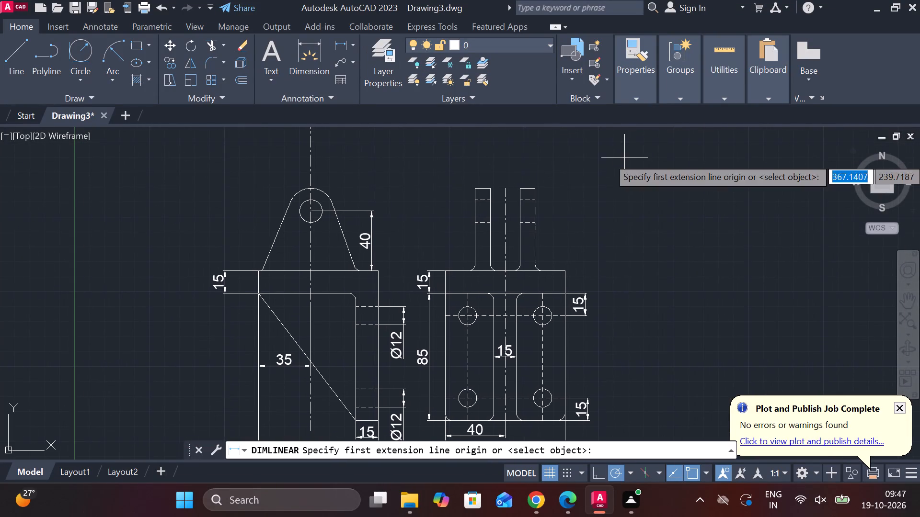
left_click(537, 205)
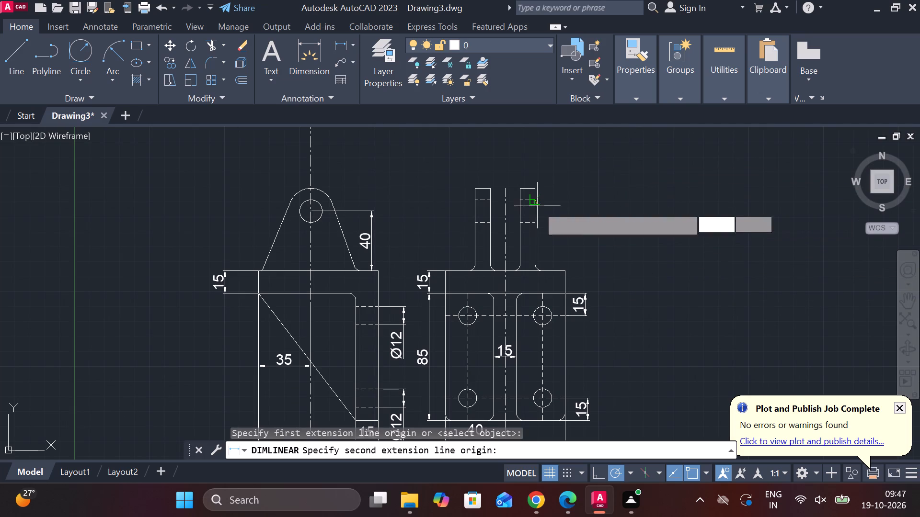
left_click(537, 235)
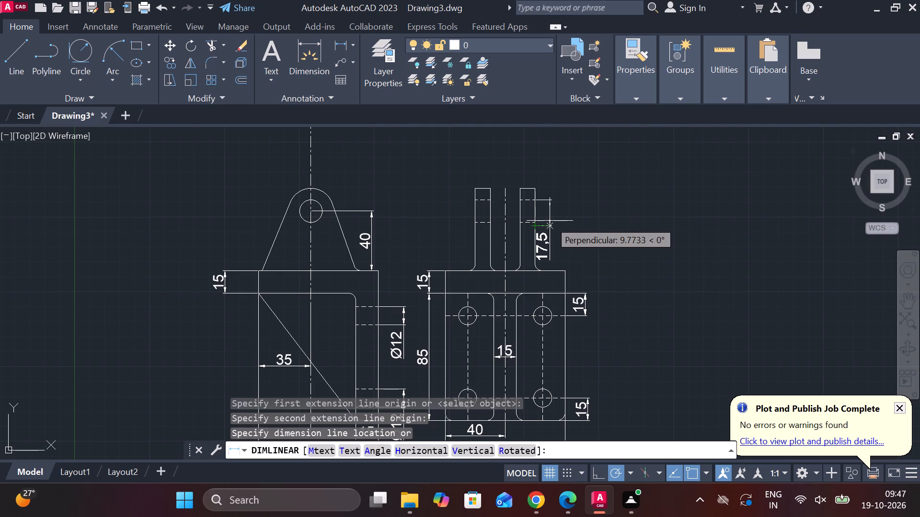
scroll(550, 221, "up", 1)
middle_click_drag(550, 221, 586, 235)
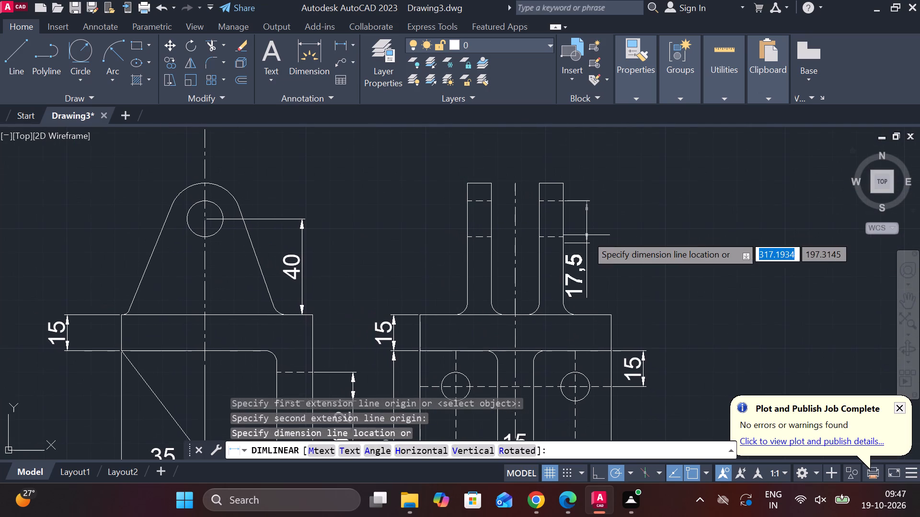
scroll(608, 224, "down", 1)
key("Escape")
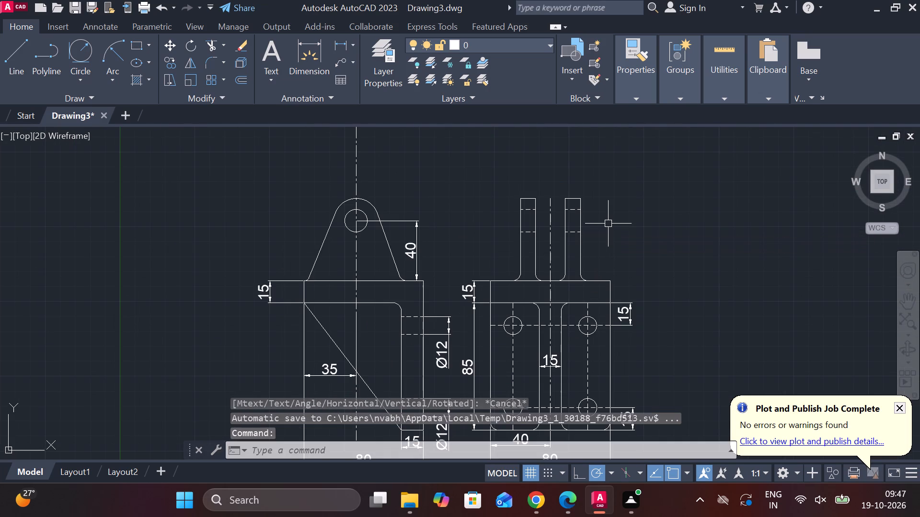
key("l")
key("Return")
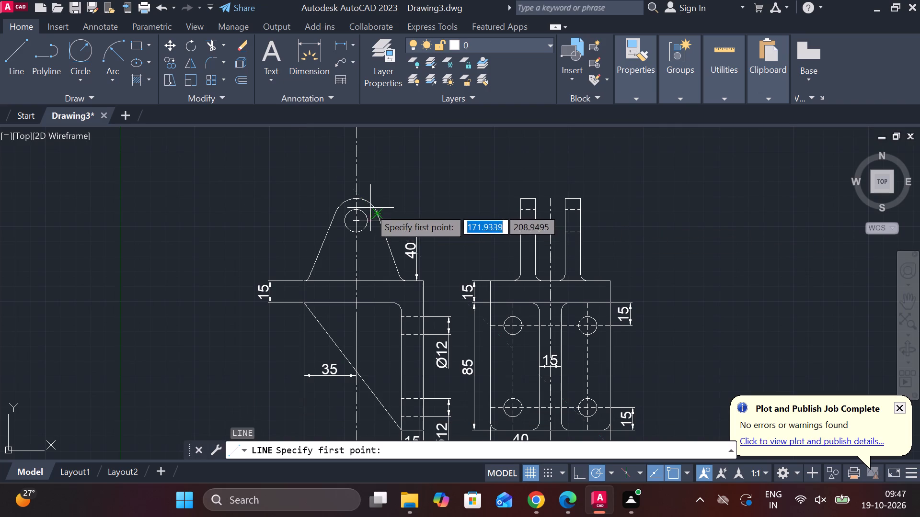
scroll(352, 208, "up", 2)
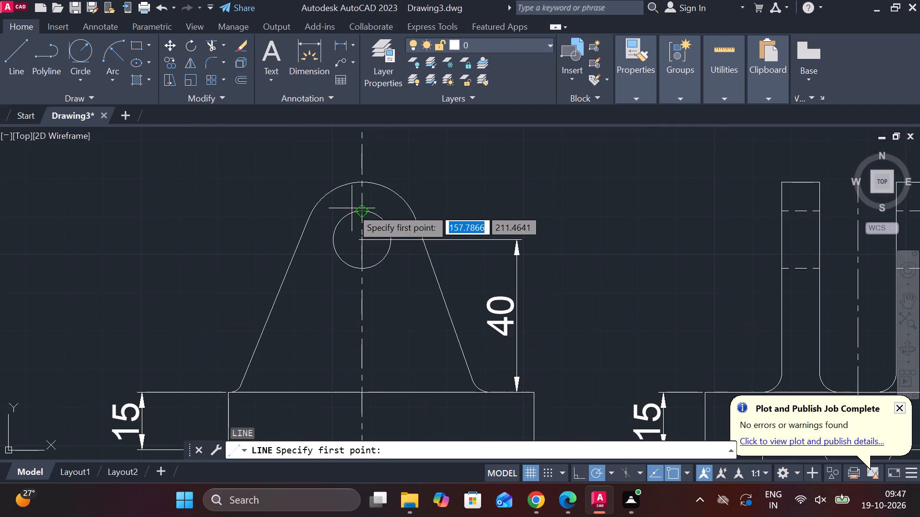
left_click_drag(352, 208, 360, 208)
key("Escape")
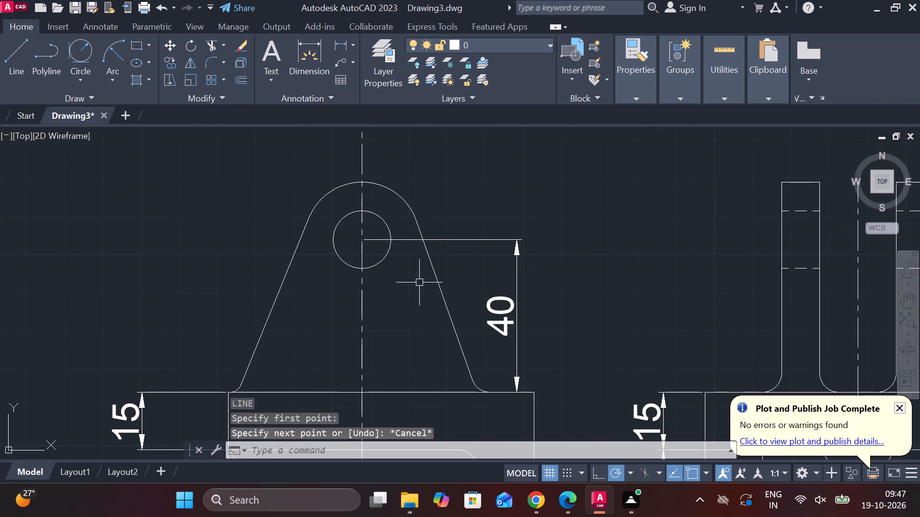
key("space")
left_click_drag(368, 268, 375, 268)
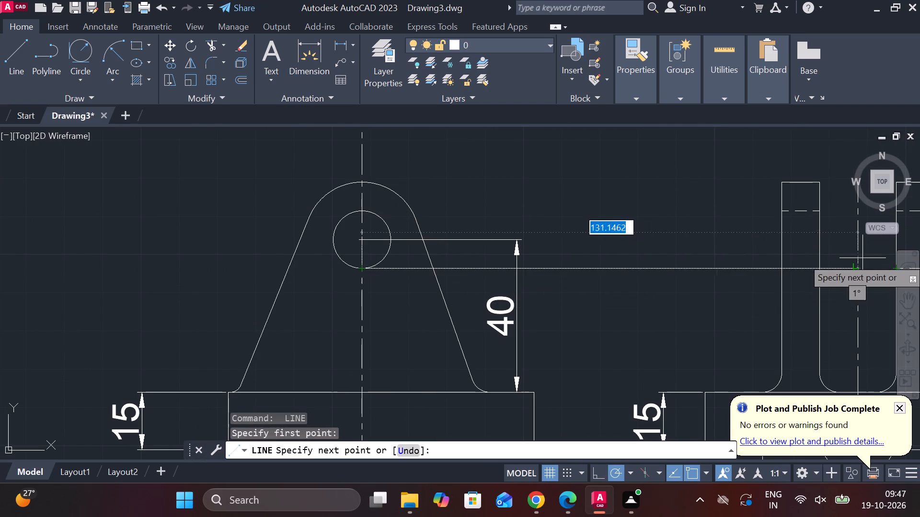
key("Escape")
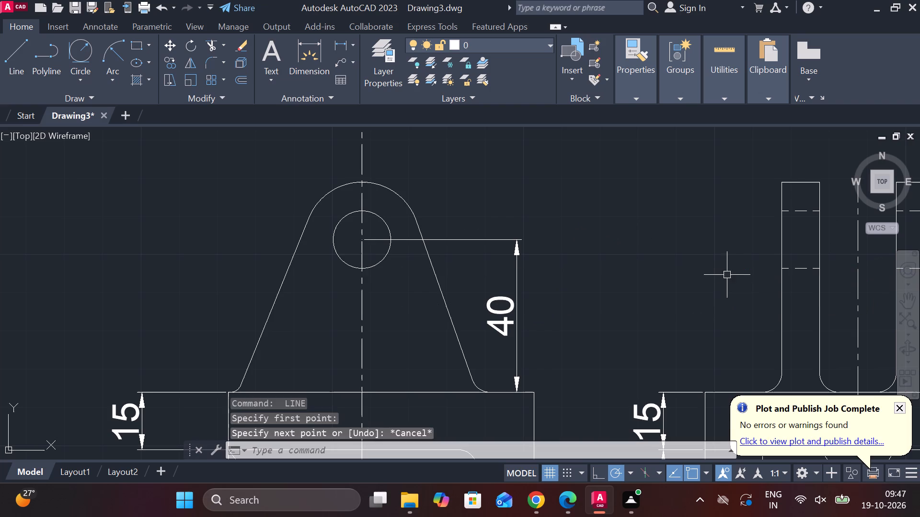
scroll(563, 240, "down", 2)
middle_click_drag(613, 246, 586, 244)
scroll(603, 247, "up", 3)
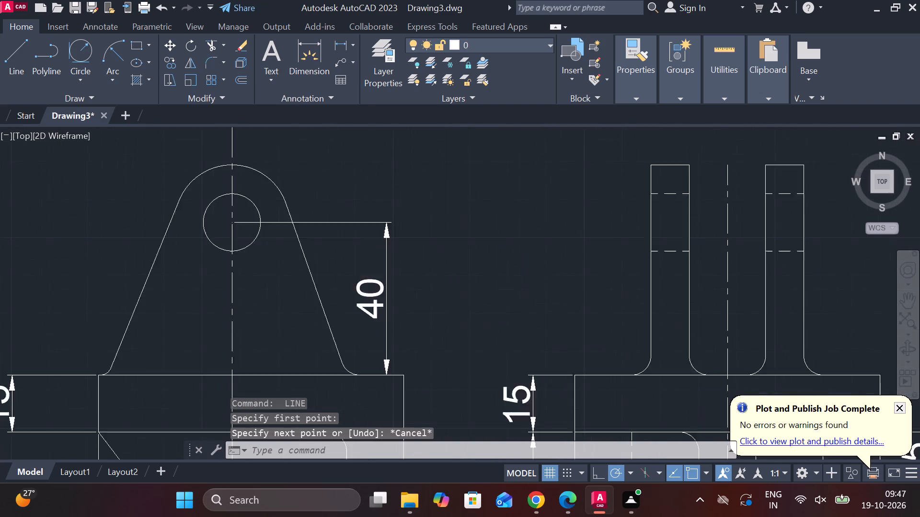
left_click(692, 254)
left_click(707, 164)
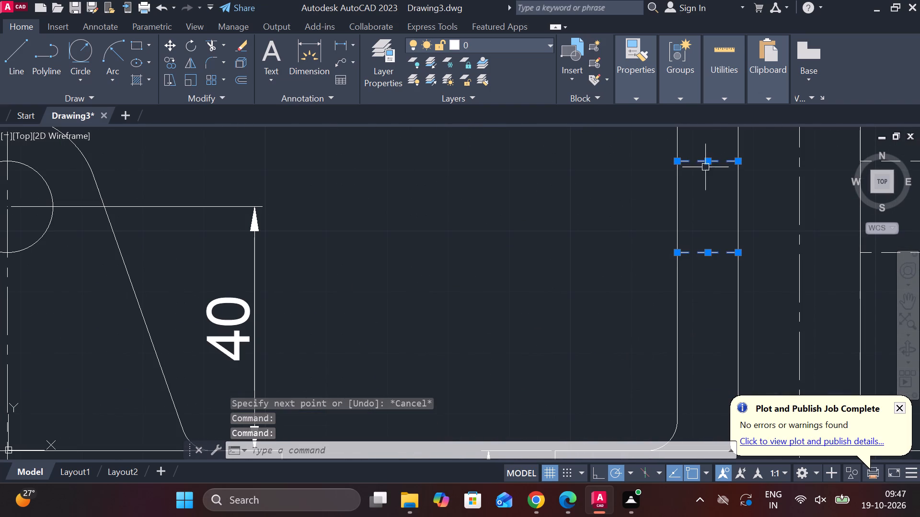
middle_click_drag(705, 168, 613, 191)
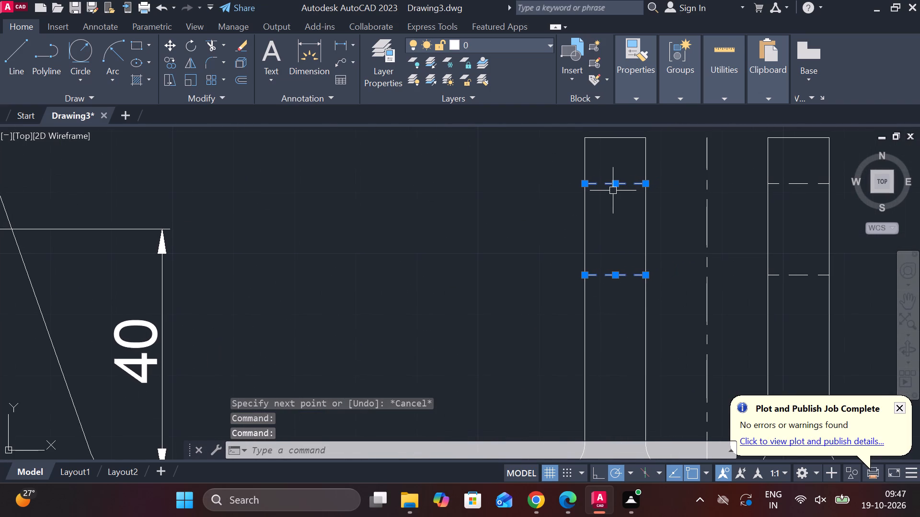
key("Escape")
Add a vertical linear dimension between the side view's upper hole hidden lines, placed just outside the right lug.
middle_click_drag(679, 208, 510, 226)
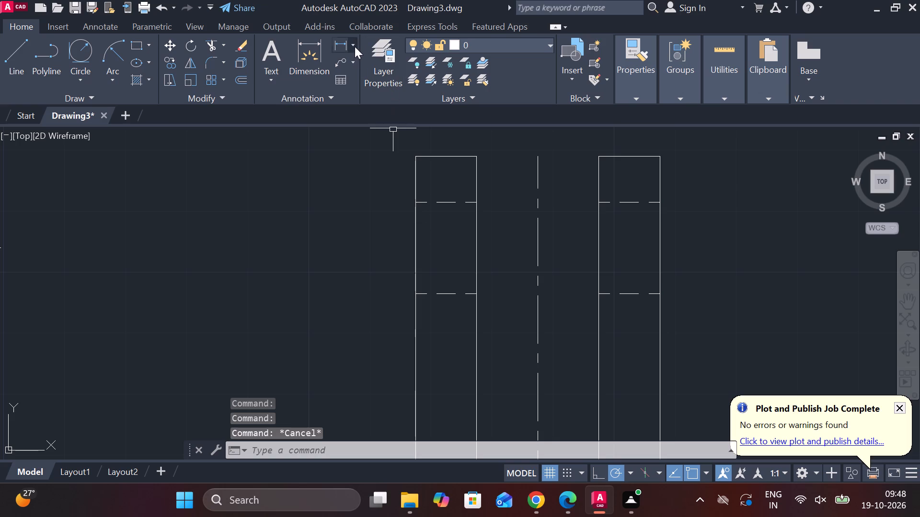
left_click(347, 46)
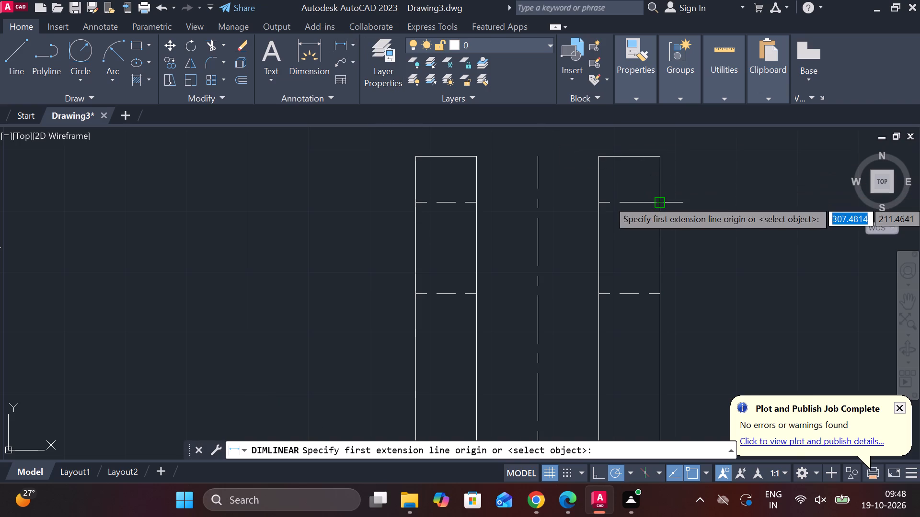
left_click(659, 200)
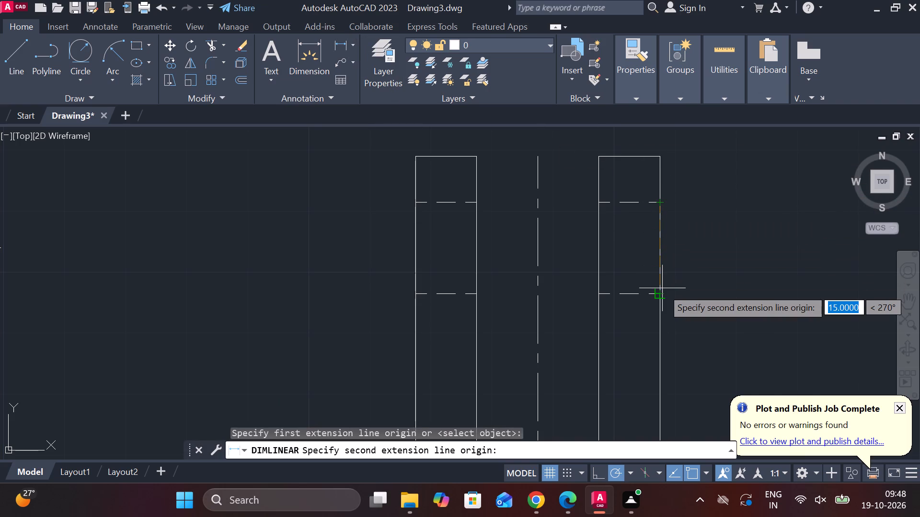
left_click(662, 288)
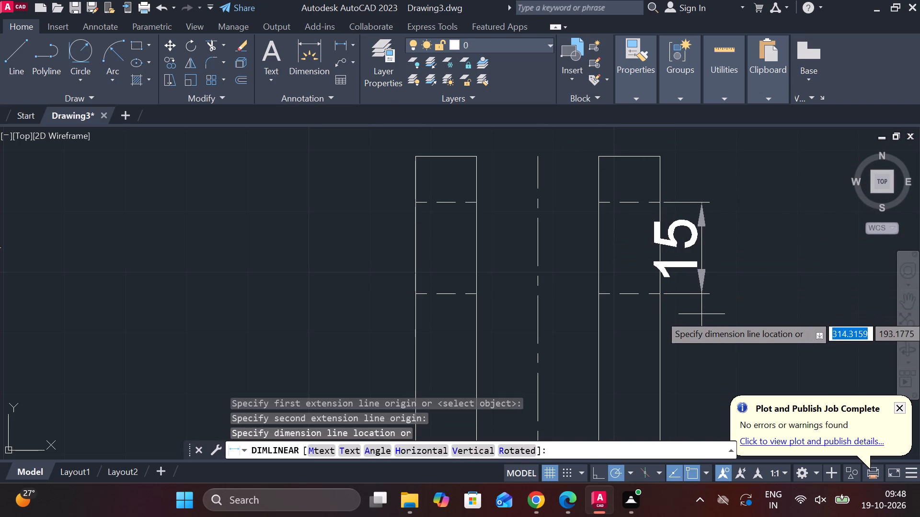
scroll(744, 317, "down", 2)
middle_click_drag(744, 317, 697, 308)
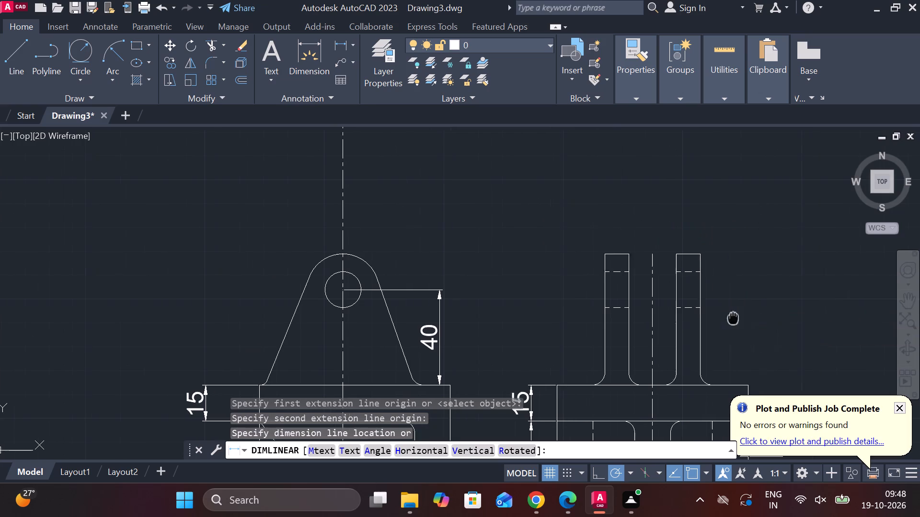
middle_click_drag(697, 308, 659, 290)
left_click(659, 290)
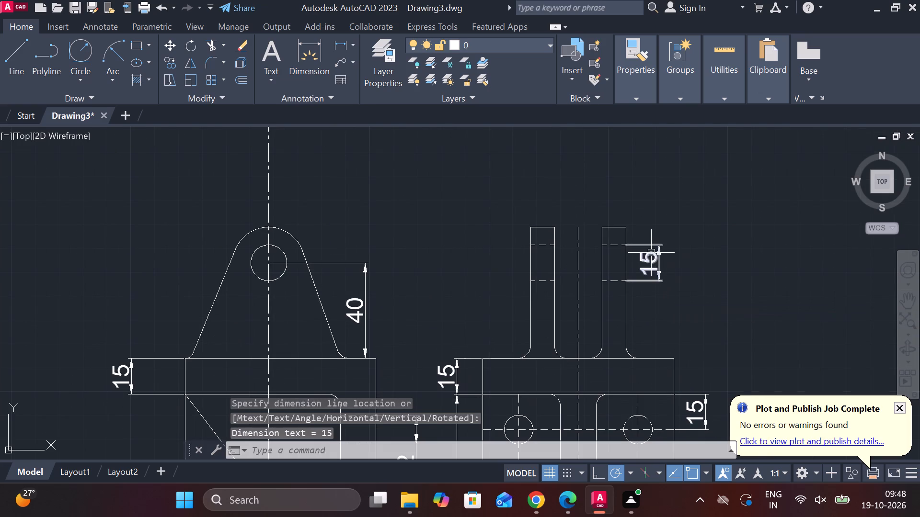
Add a diameter symbol before the text of the lug hole's new dimension so it reads Ø15.
double_click(651, 253)
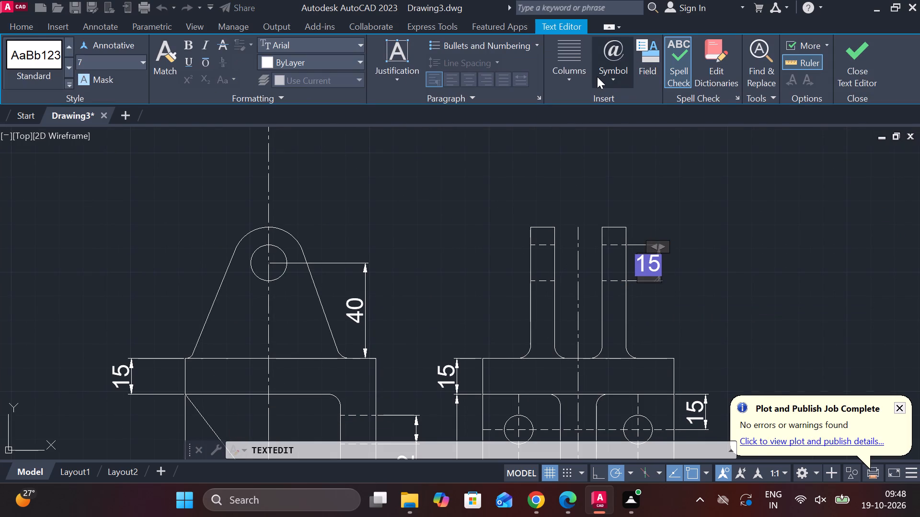
left_click(609, 77)
left_click(644, 143)
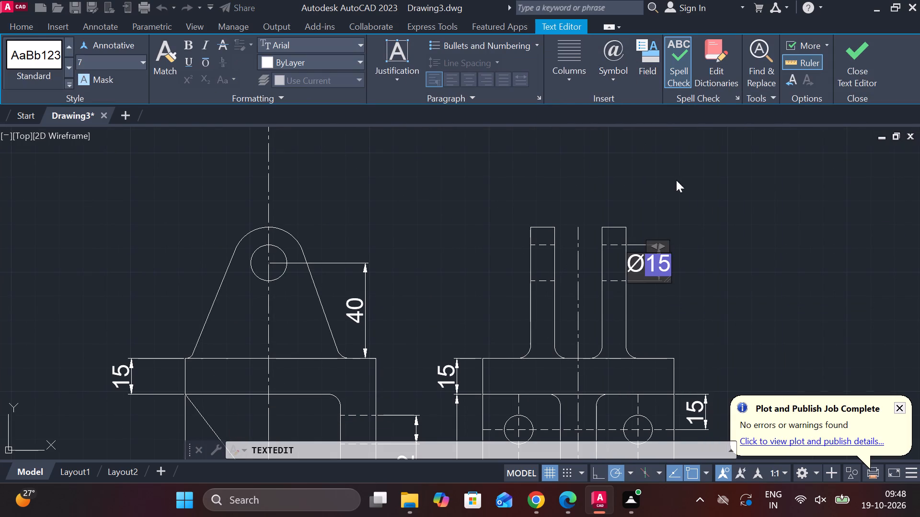
left_click(850, 56)
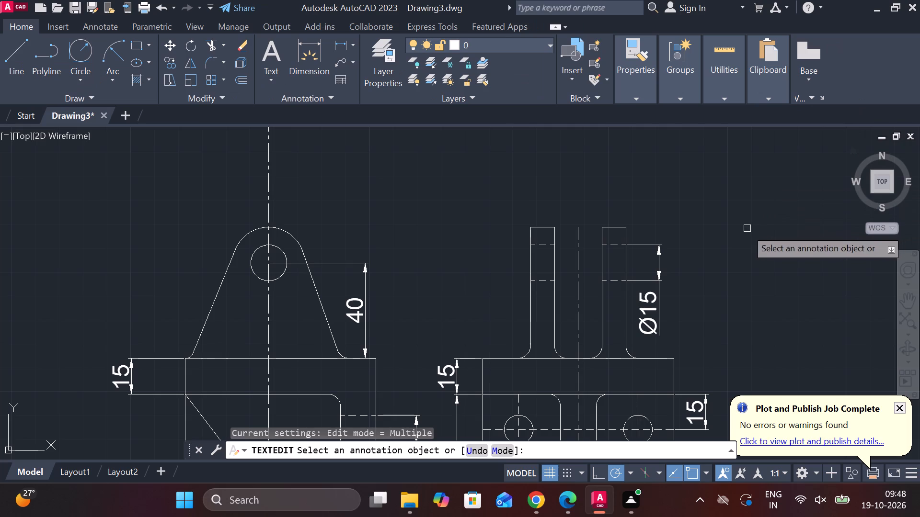
key("Escape")
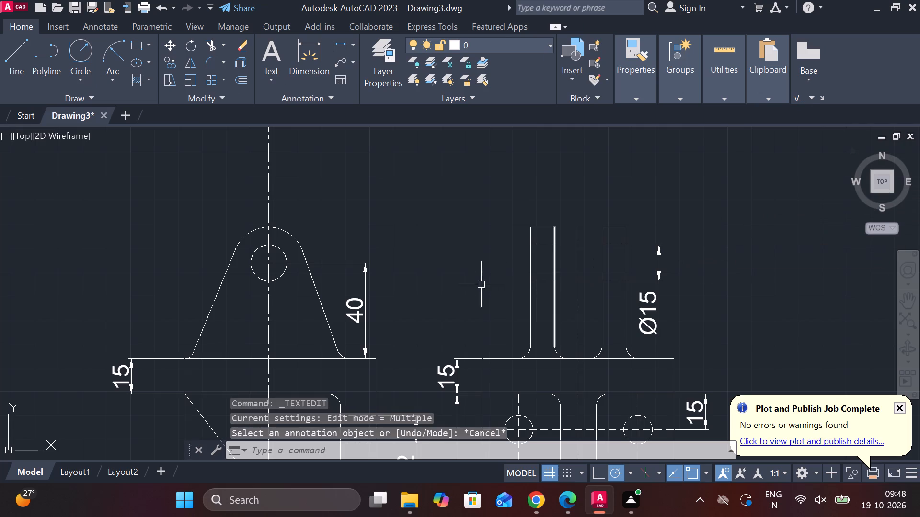
Draw a horizontal line across both side-view lugs, aligned with the front view's hole center and overhanging both outer edges.
key("l")
key("Return")
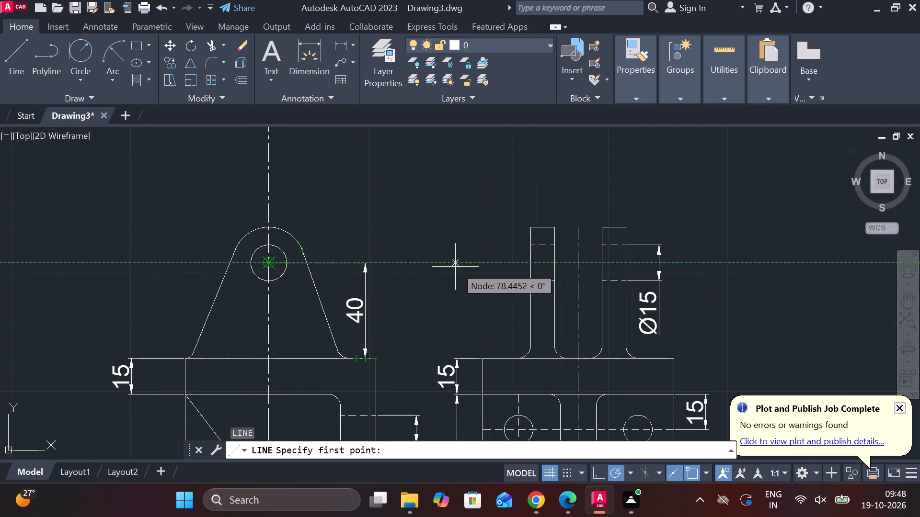
left_click_drag(504, 261, 514, 263)
scroll(646, 266, "up", 2)
left_click(632, 266)
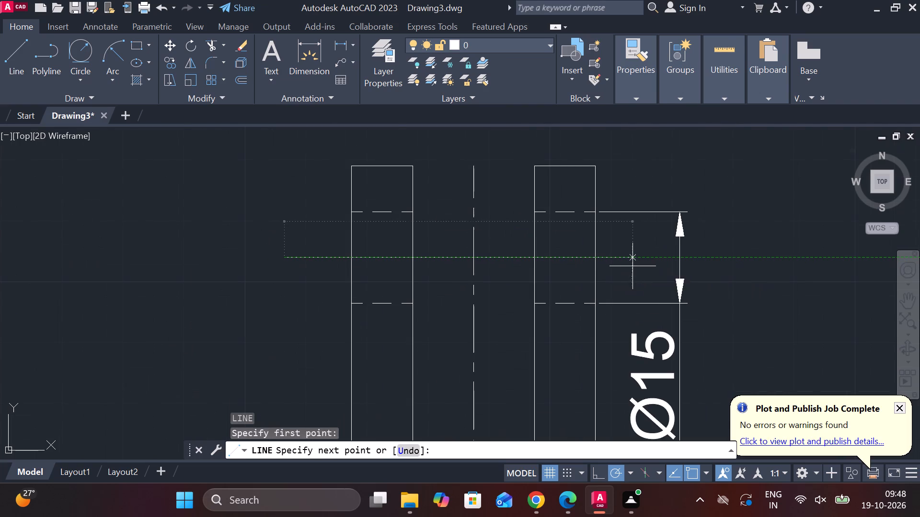
key("Escape")
Stretch the right end of the new horizontal line slightly farther beyond the right lug.
left_click(503, 257)
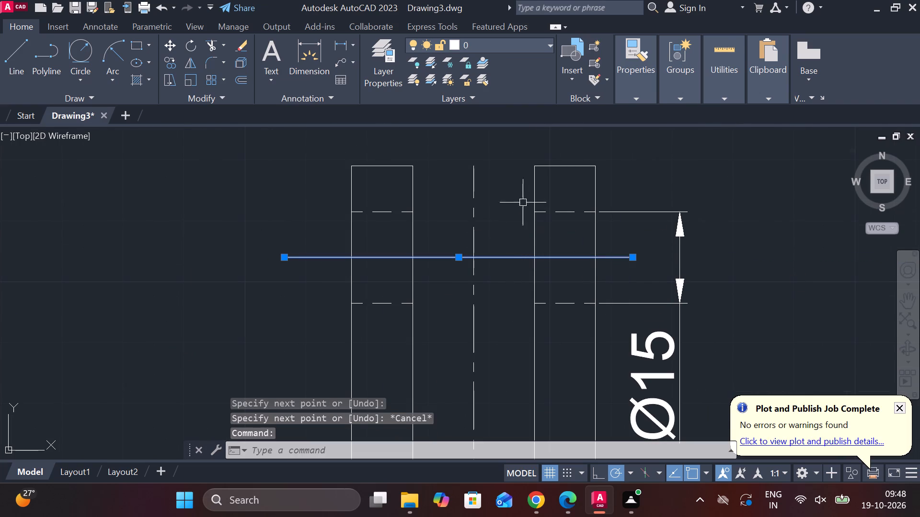
left_click(630, 260)
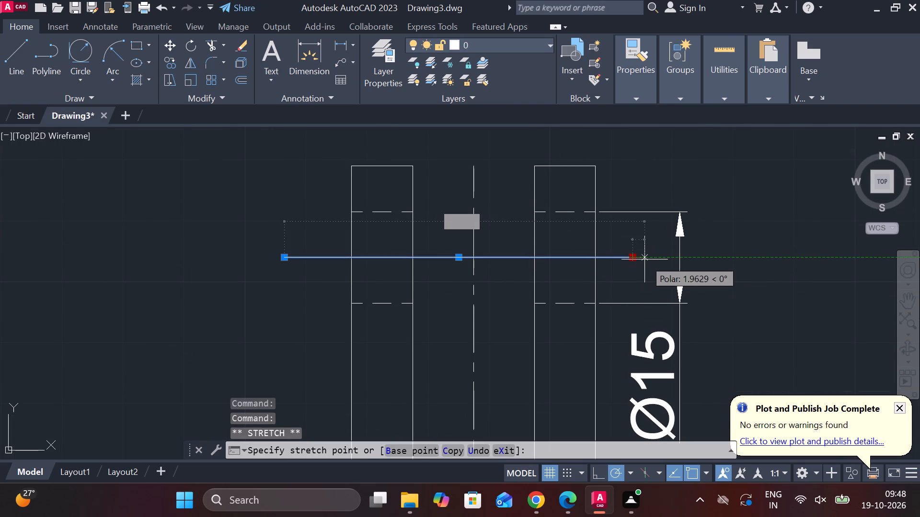
left_click(650, 259)
key("Escape")
Set the linetype of the horizontal line through the lug holes to DASHED.
left_click(509, 254)
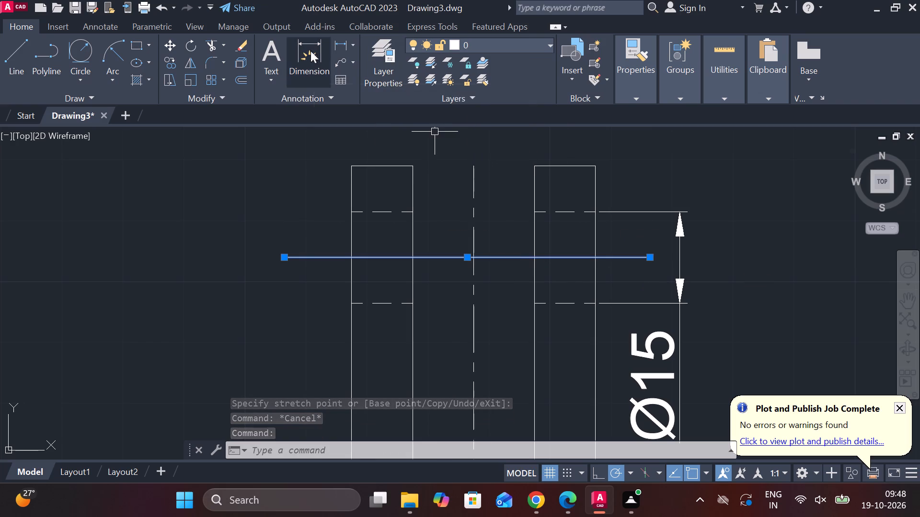
left_click(635, 99)
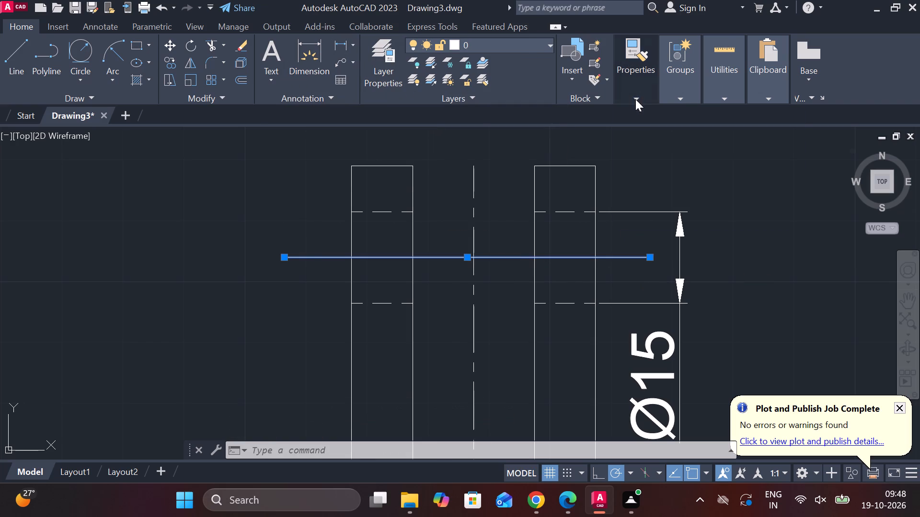
left_click(754, 155)
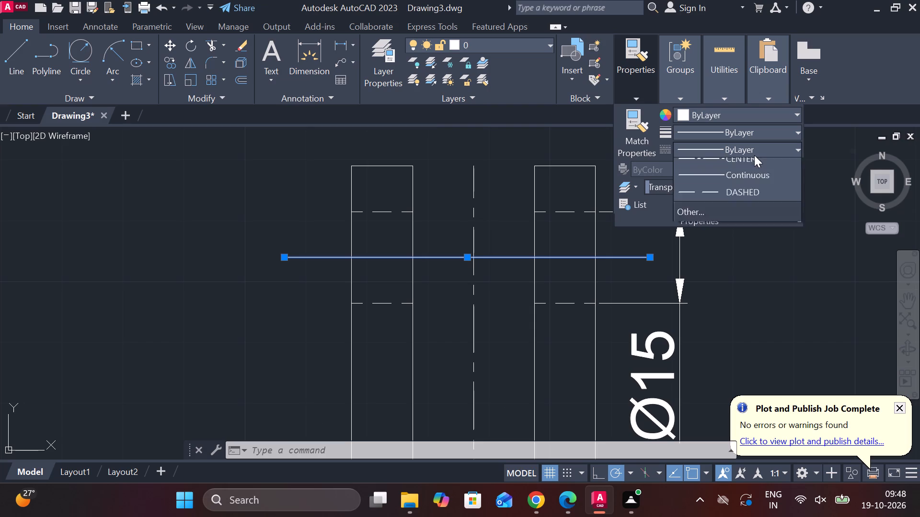
left_click(724, 233)
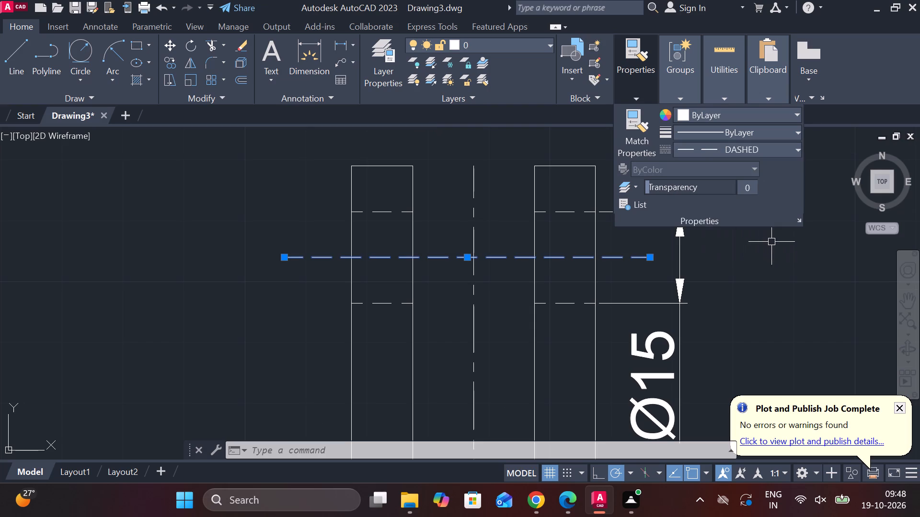
Change the linetype of the horizontal line through the side view's lug holes to CENTER.
left_click(669, 98)
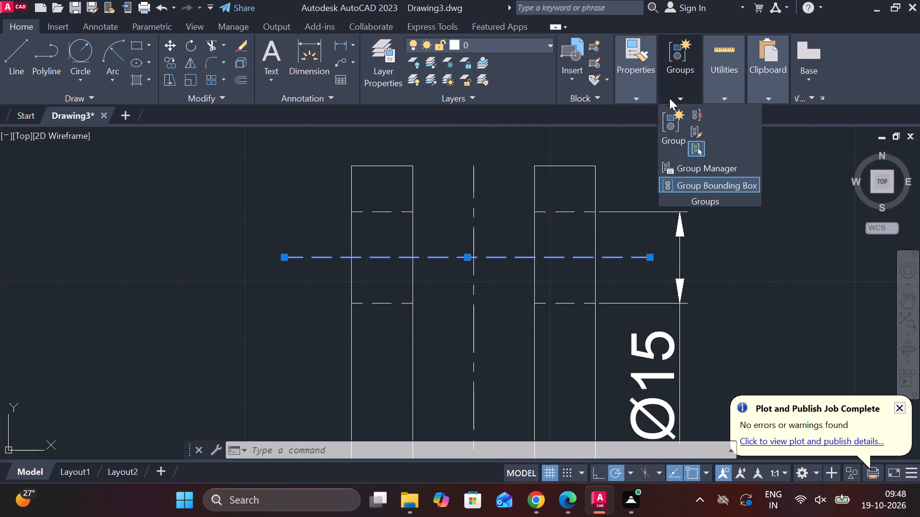
left_click(670, 98)
left_click(606, 93)
left_click(626, 93)
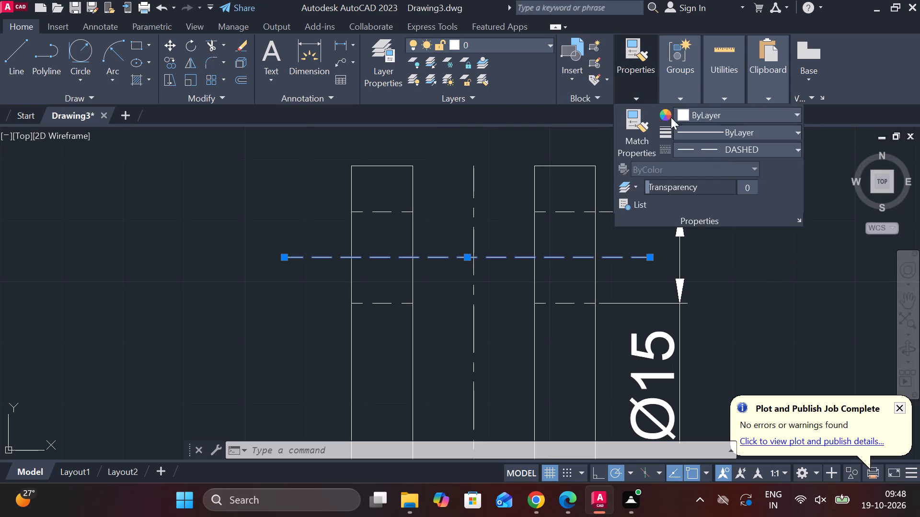
left_click(731, 155)
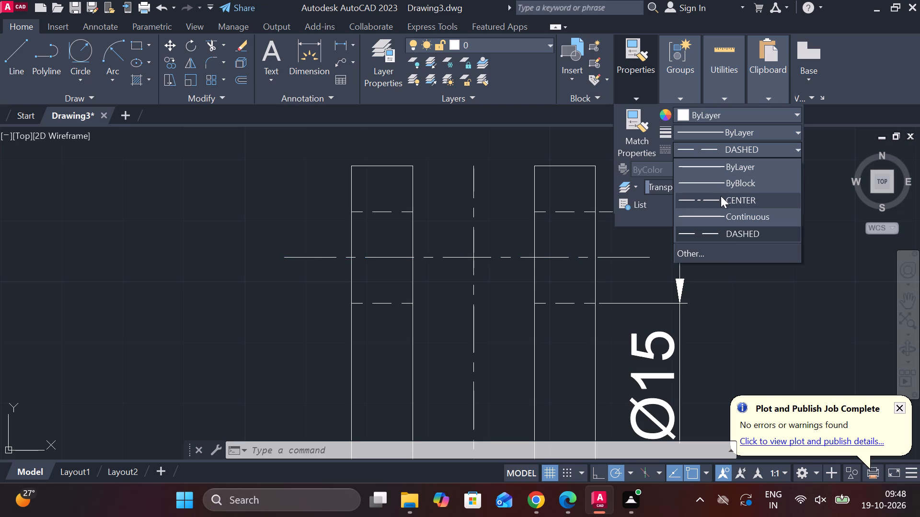
left_click(724, 202)
key("Escape")
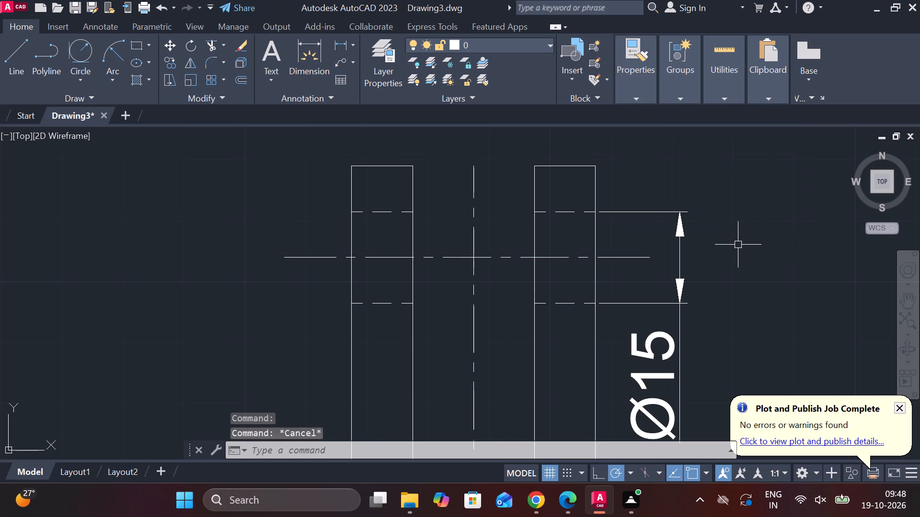
Add a linear dimension above the side view for the horizontal offset between the left lug's outer edge and the plate's left edge.
scroll(738, 245, "down", 1)
middle_click_drag(738, 245, 736, 177)
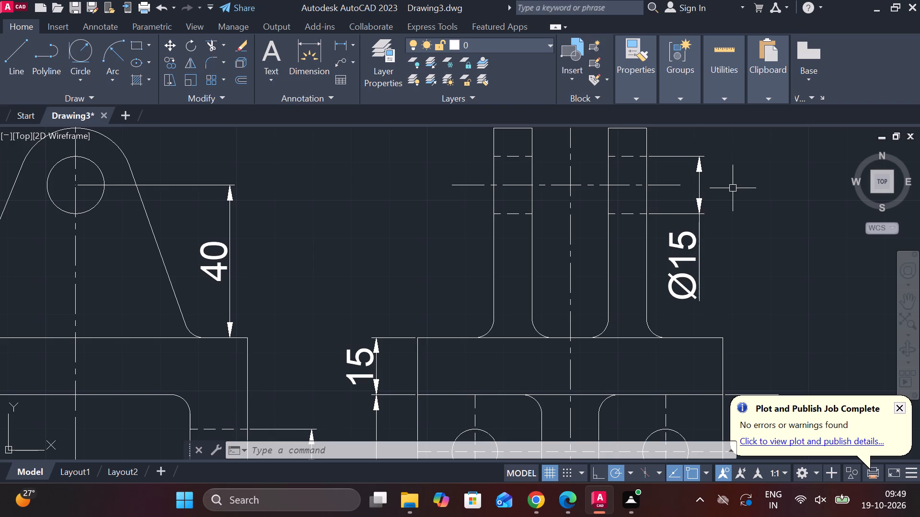
scroll(704, 201, "down", 2)
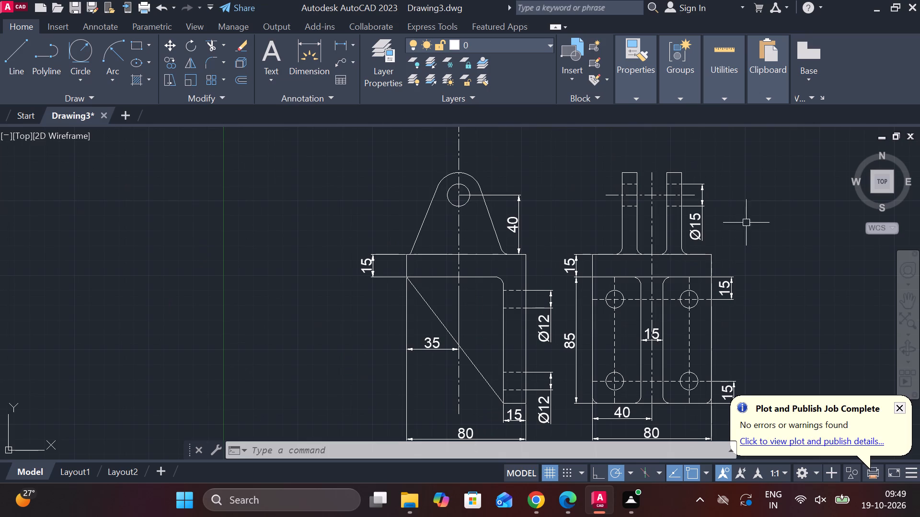
middle_click_drag(774, 243, 729, 224)
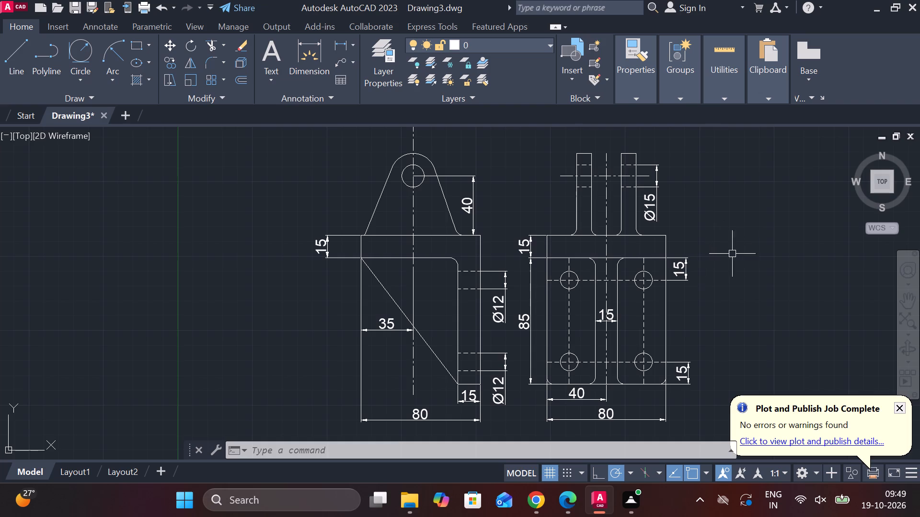
middle_click_drag(754, 268, 728, 206)
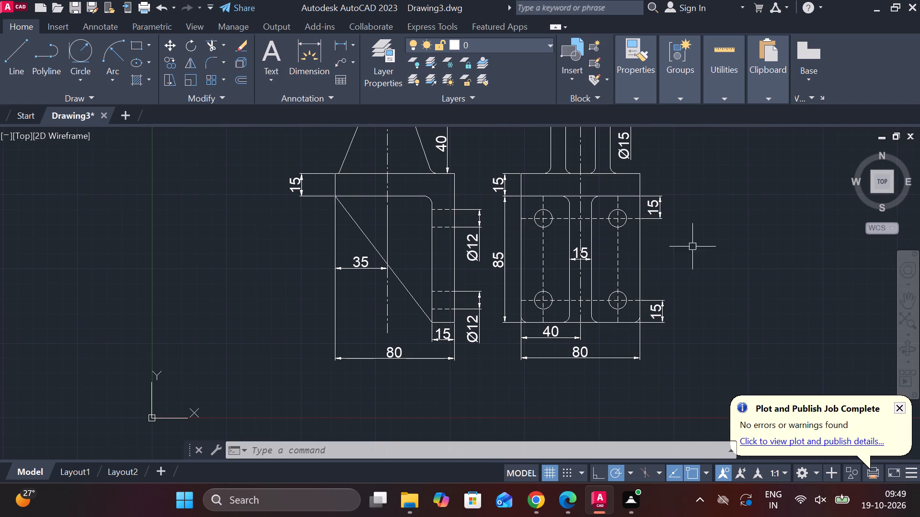
middle_click_drag(686, 218, 665, 359)
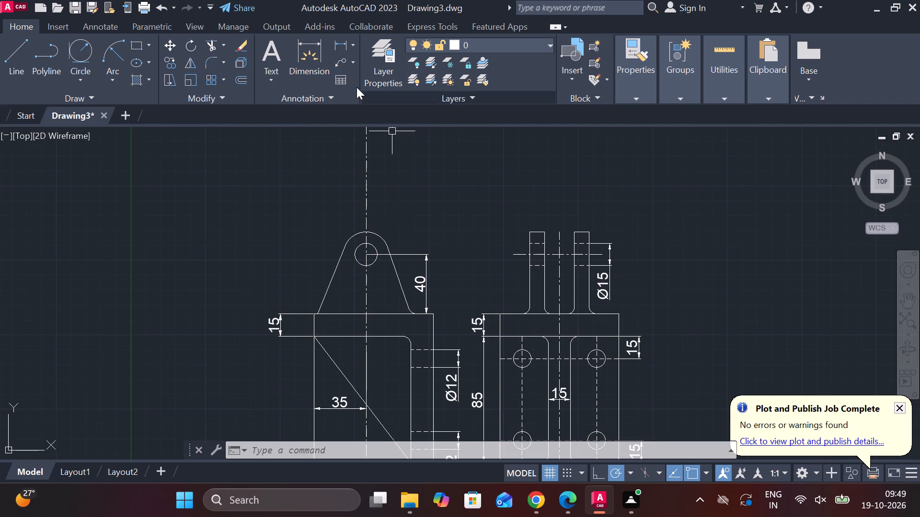
left_click(341, 44)
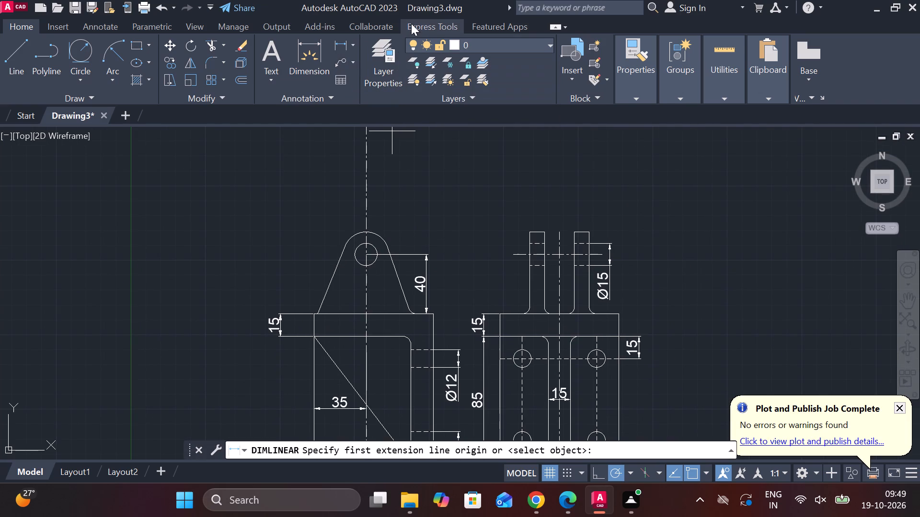
middle_click_drag(645, 236, 621, 234)
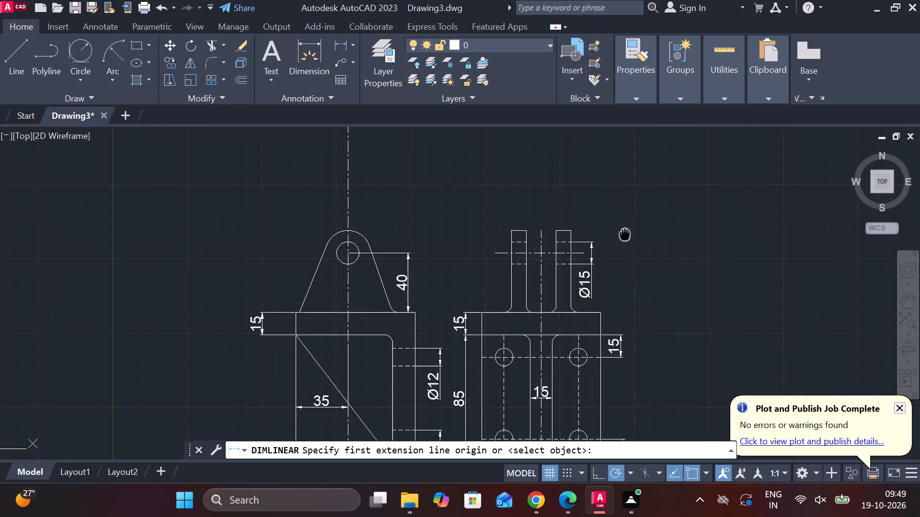
middle_click_drag(621, 234, 618, 232)
left_click(493, 226)
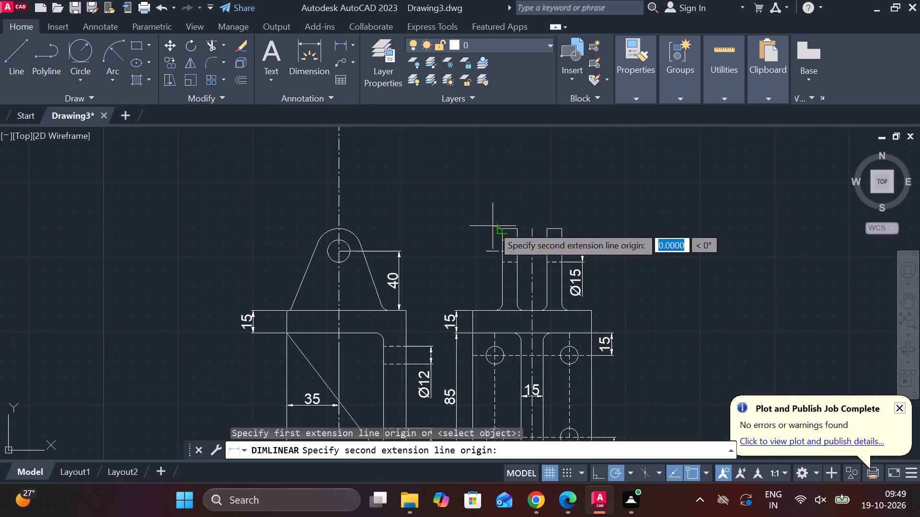
left_click(476, 311)
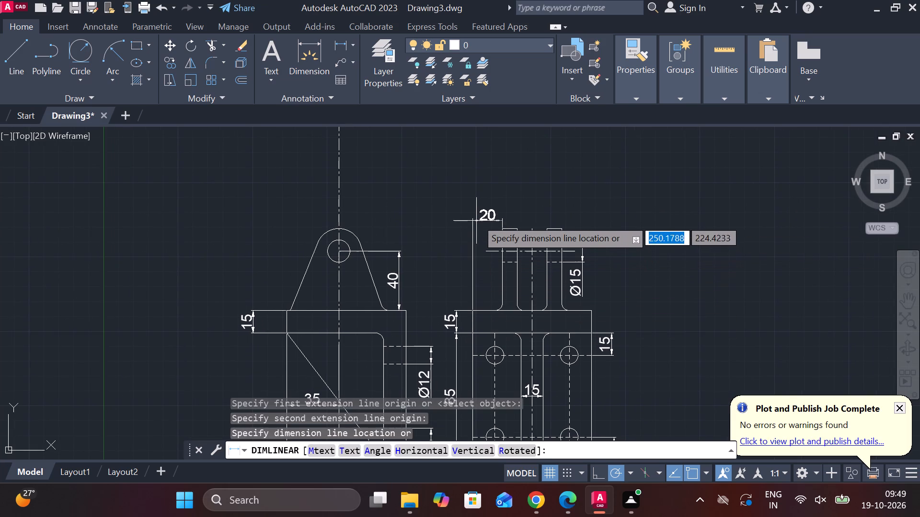
scroll(473, 224, "up", 2)
middle_click(473, 224)
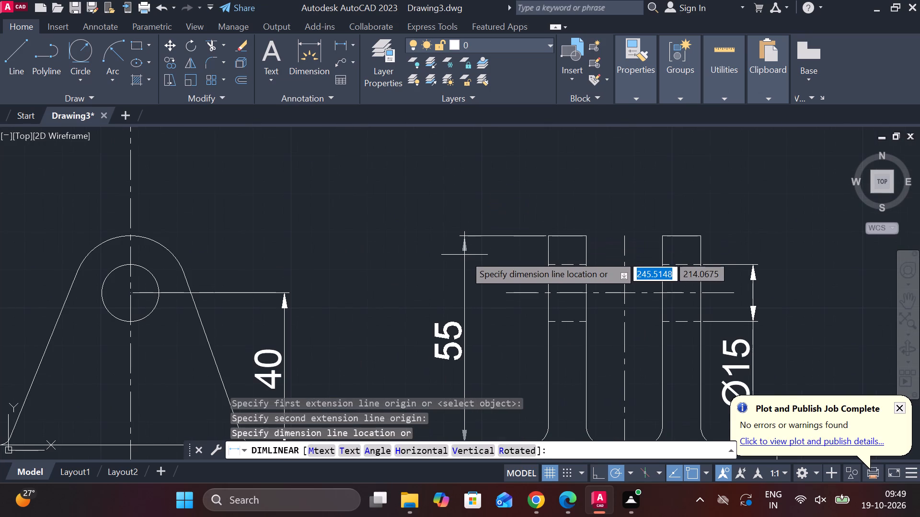
left_click(480, 223)
Dimension the left lug's width in the side view, in line with the offset dimension above it.
key("space")
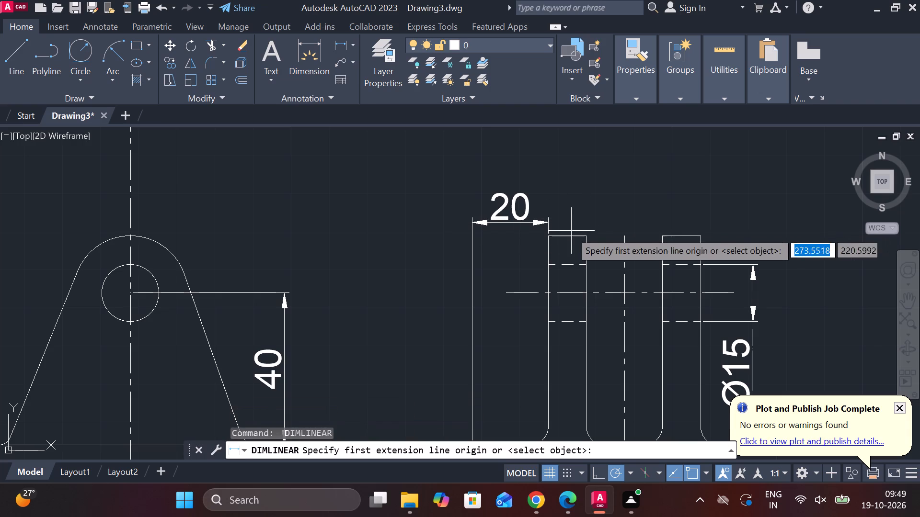
left_click(552, 234)
left_click(587, 234)
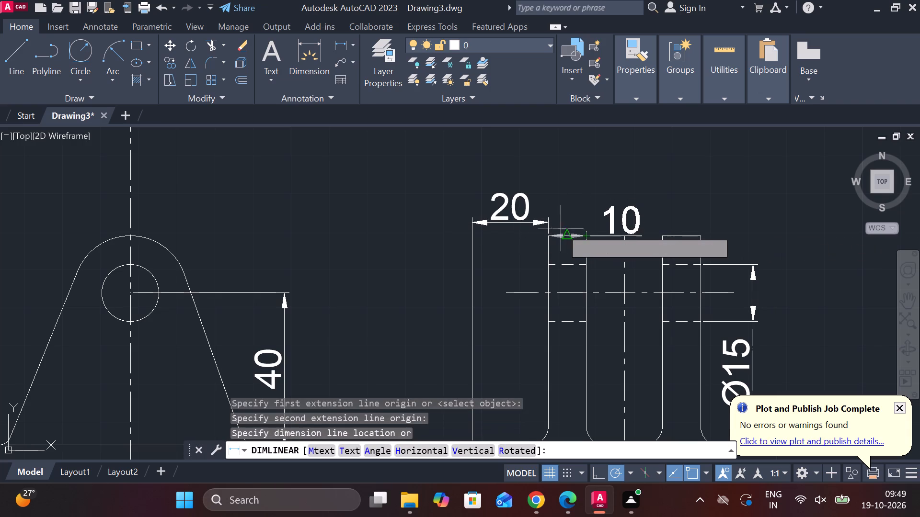
left_click(547, 223)
Dimension the horizontal gap between the two side-view lugs, placing the dimension line between them just below their top edges.
middle_click_drag(628, 236, 533, 241)
key("space")
left_click(494, 244)
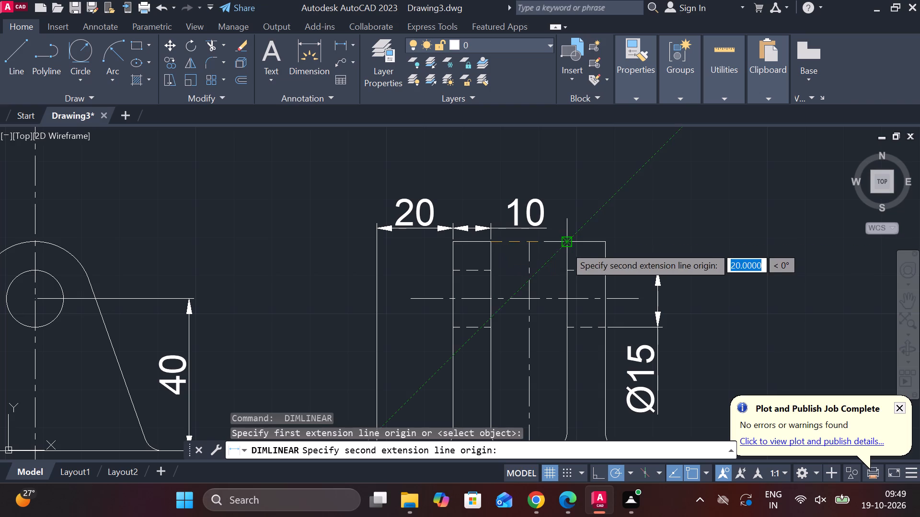
left_click(565, 245)
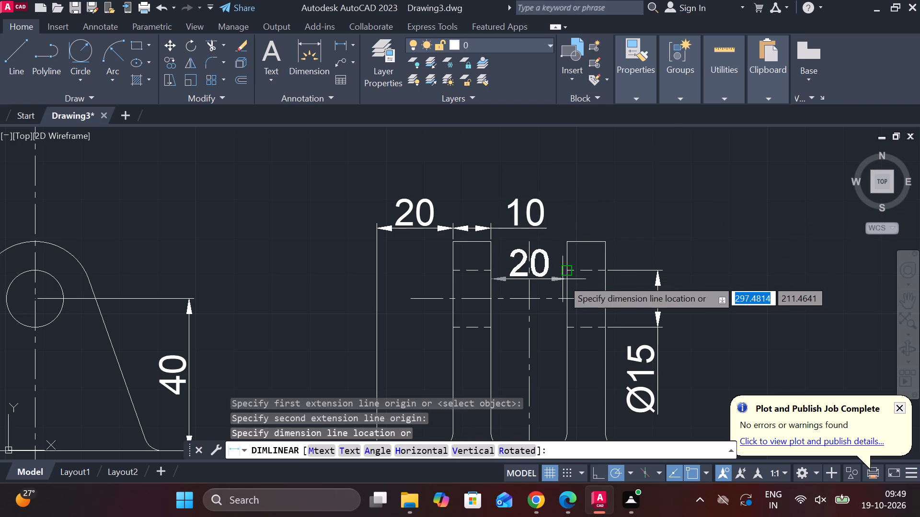
left_click(563, 279)
Dimension the right lug's width in the side view, aligned with the left lug's width dimension.
key("space")
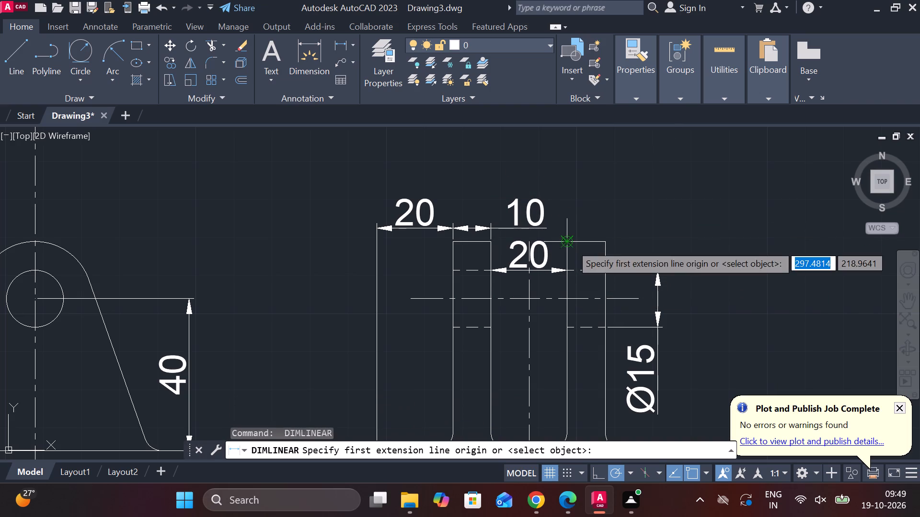
left_click(571, 244)
left_click(604, 245)
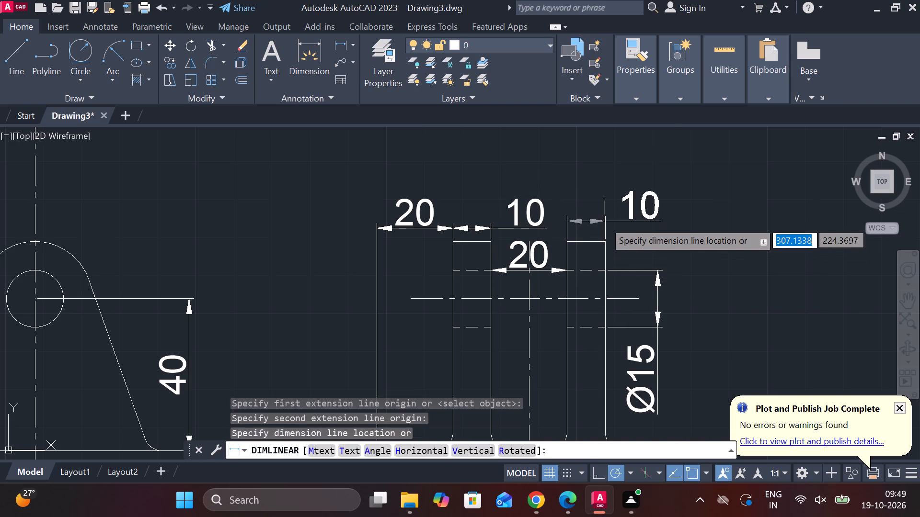
left_click(567, 229)
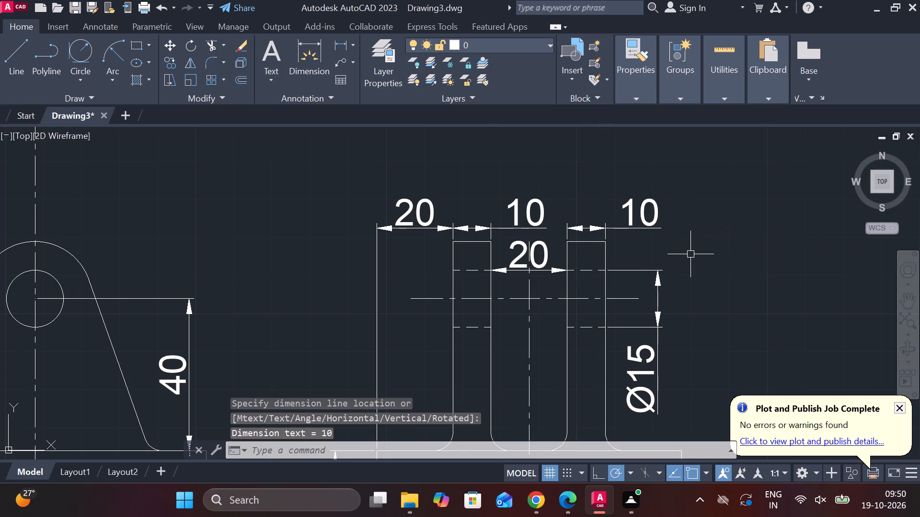
key("Escape")
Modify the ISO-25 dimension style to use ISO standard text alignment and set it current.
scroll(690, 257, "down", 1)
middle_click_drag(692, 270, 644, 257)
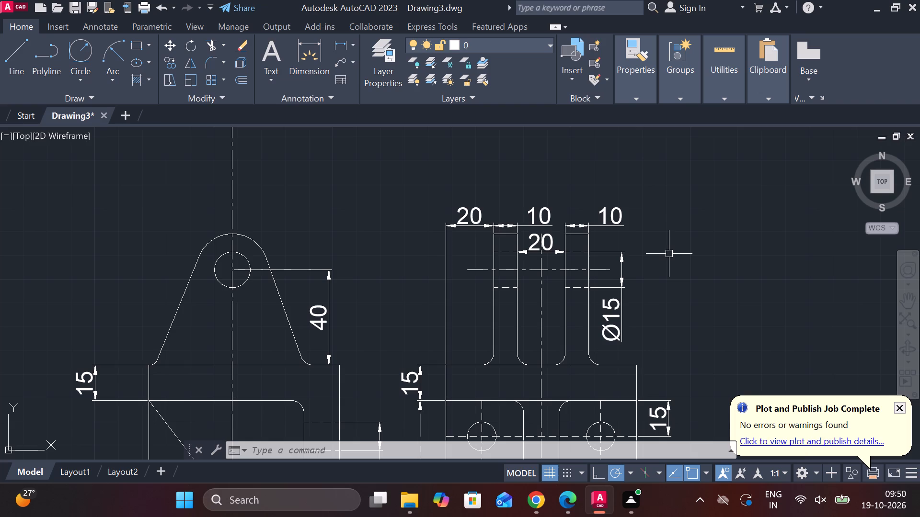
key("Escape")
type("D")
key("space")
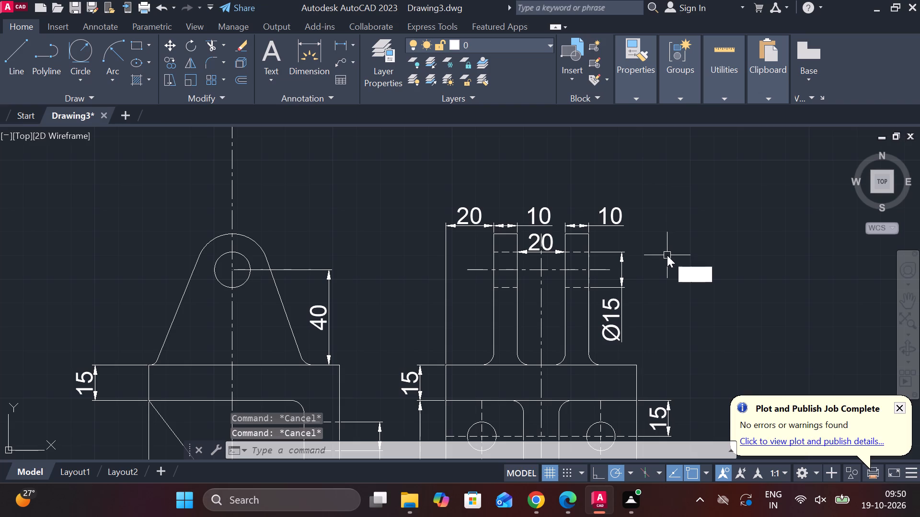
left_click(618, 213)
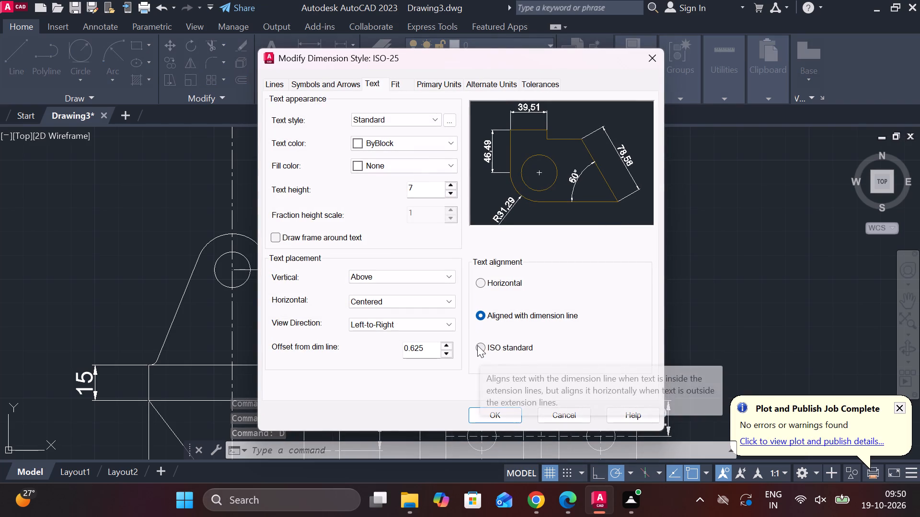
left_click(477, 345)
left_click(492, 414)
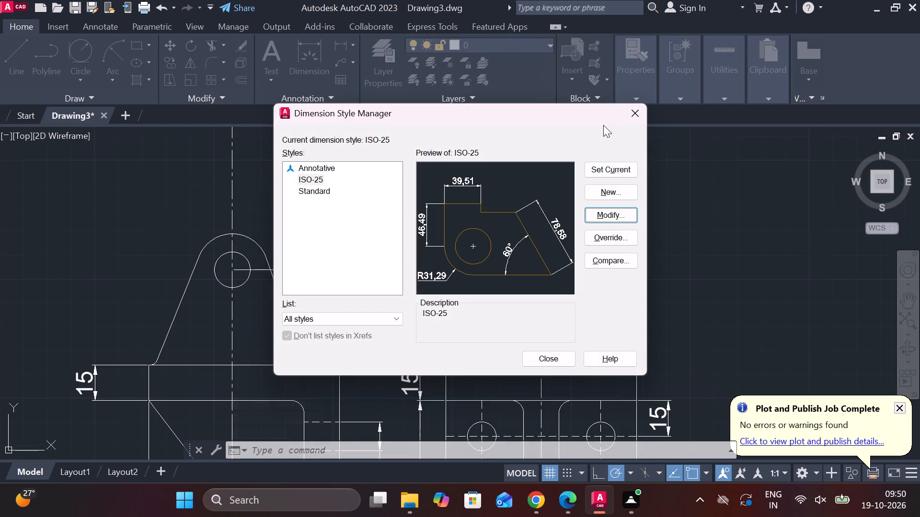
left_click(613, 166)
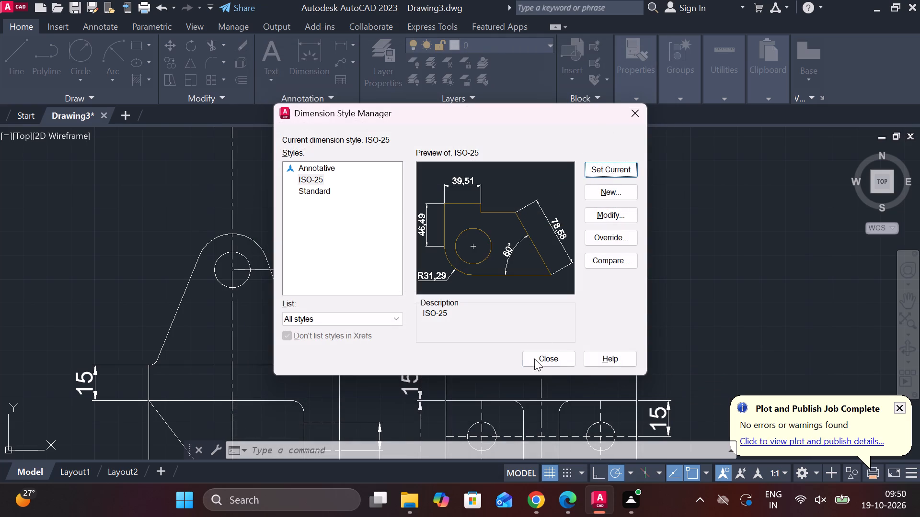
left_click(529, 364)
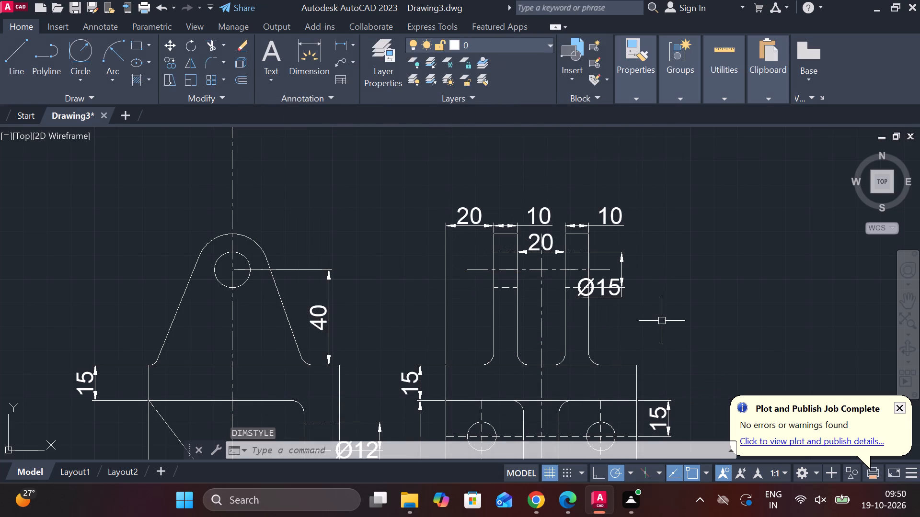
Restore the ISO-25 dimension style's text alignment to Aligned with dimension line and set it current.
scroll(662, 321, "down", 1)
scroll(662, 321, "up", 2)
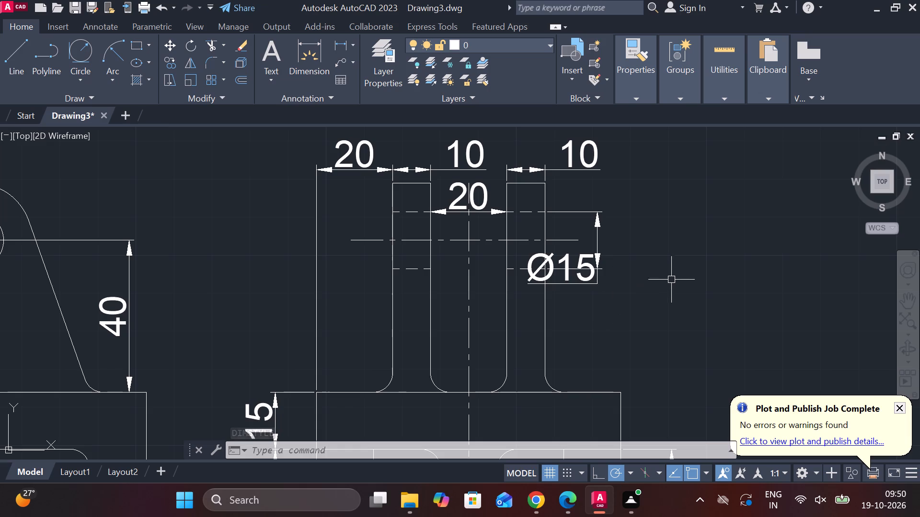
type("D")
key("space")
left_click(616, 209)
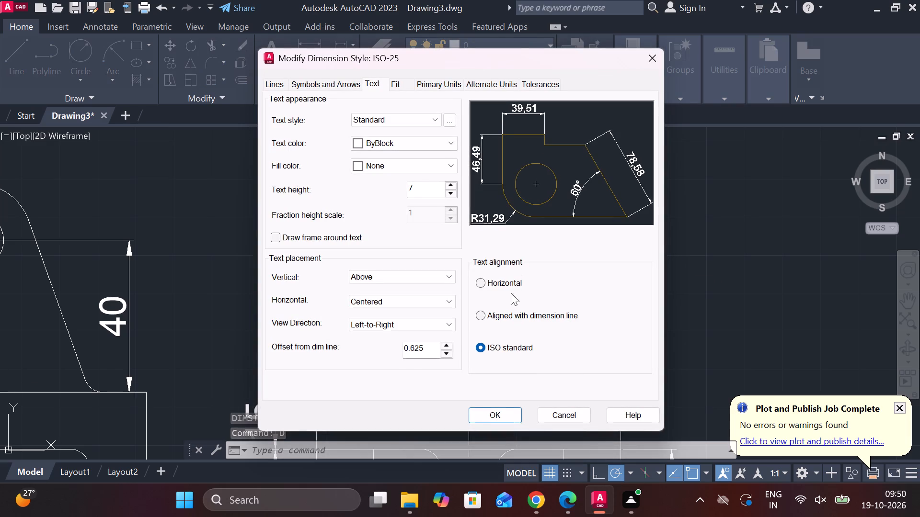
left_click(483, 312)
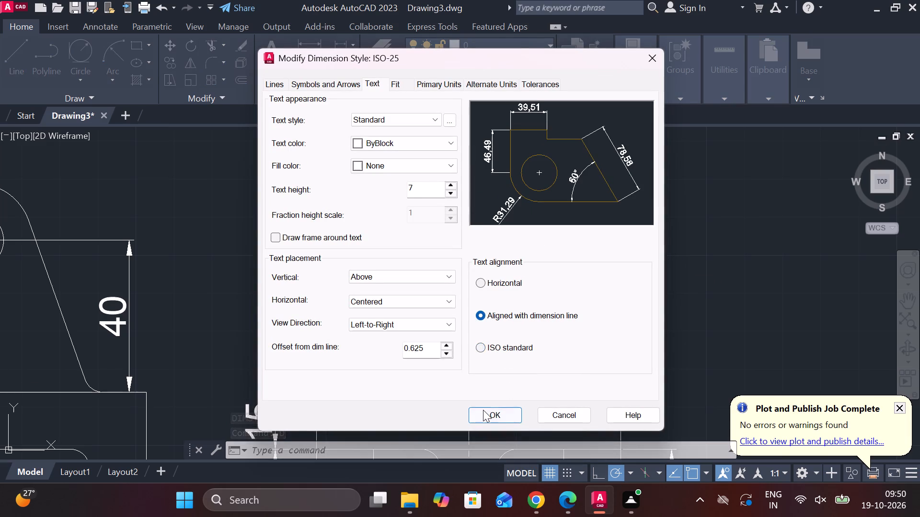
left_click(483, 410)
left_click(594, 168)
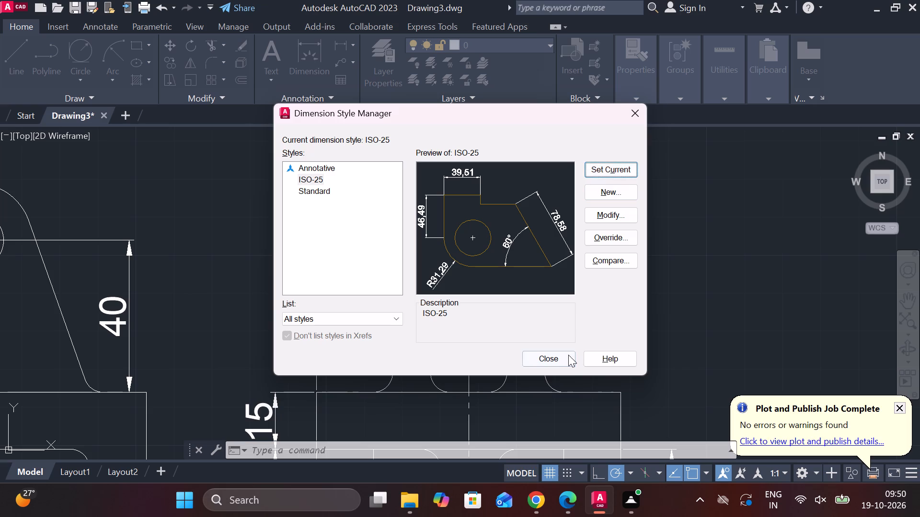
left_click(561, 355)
Lengthen the side view's vertical centerline upward from its top end, well above the lugs and the front view's centerline.
scroll(648, 321, "down", 2)
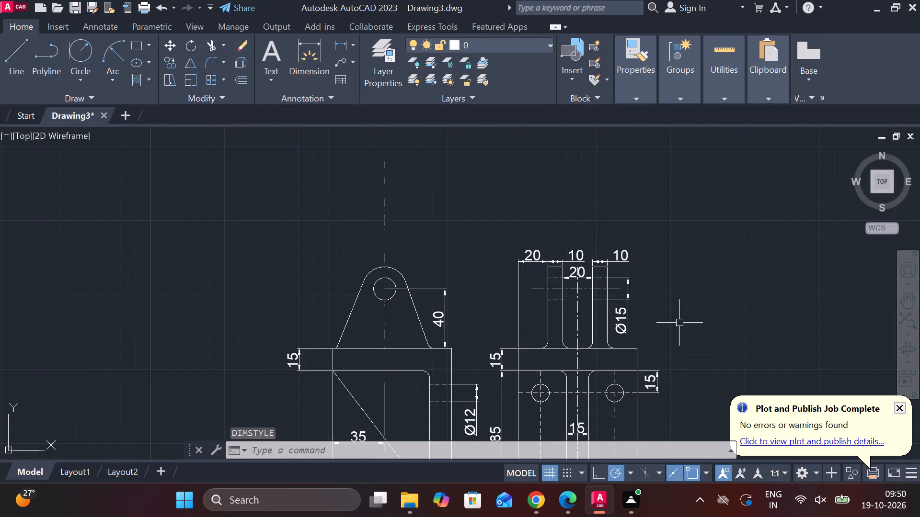
middle_click_drag(684, 322, 666, 322)
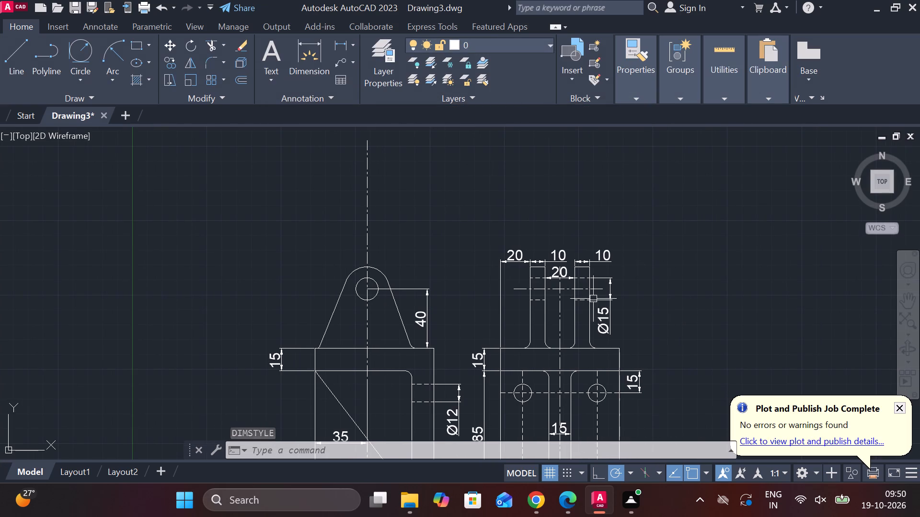
left_click(561, 307)
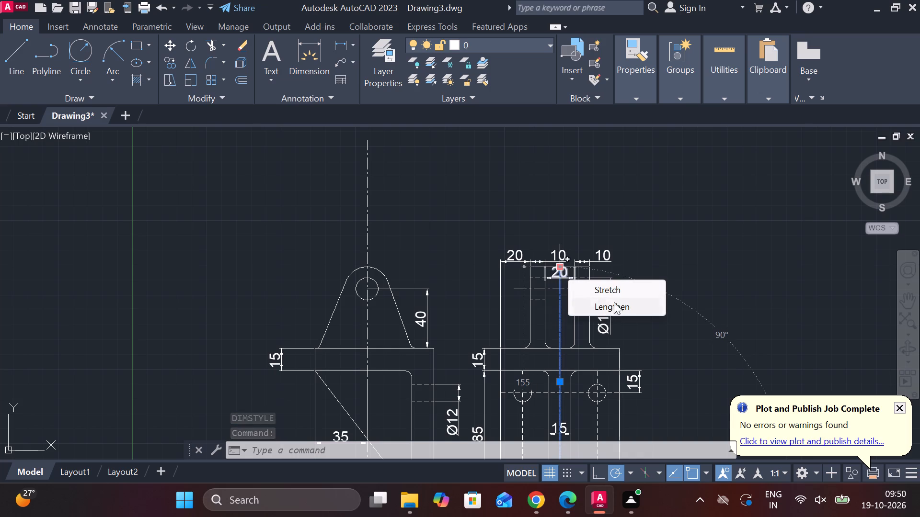
key("Escape")
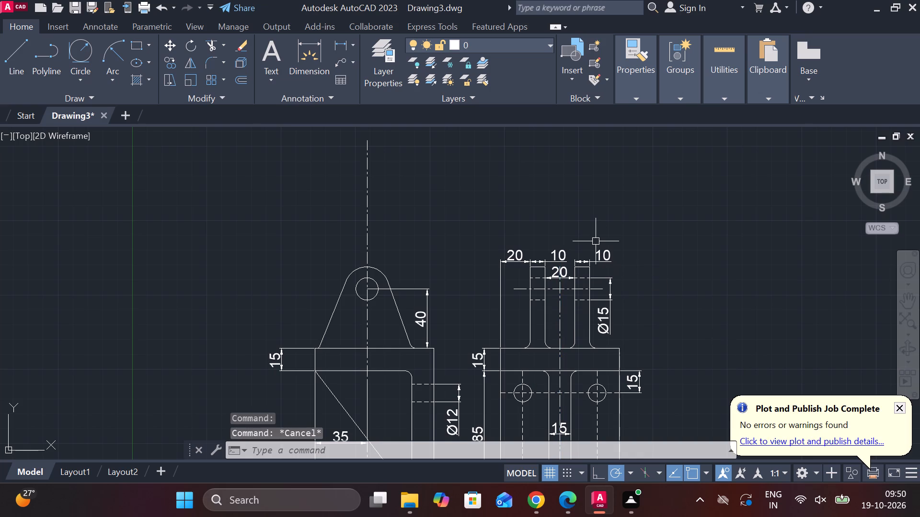
left_click(558, 298)
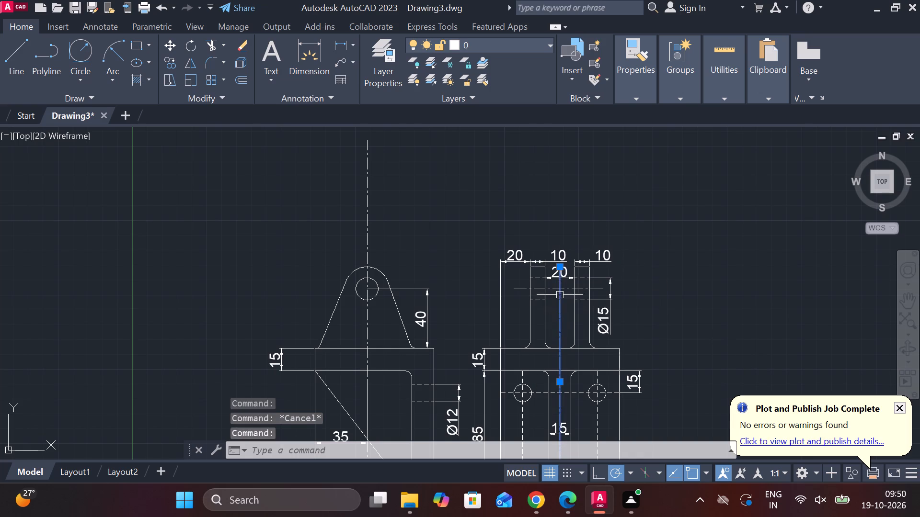
left_click(609, 303)
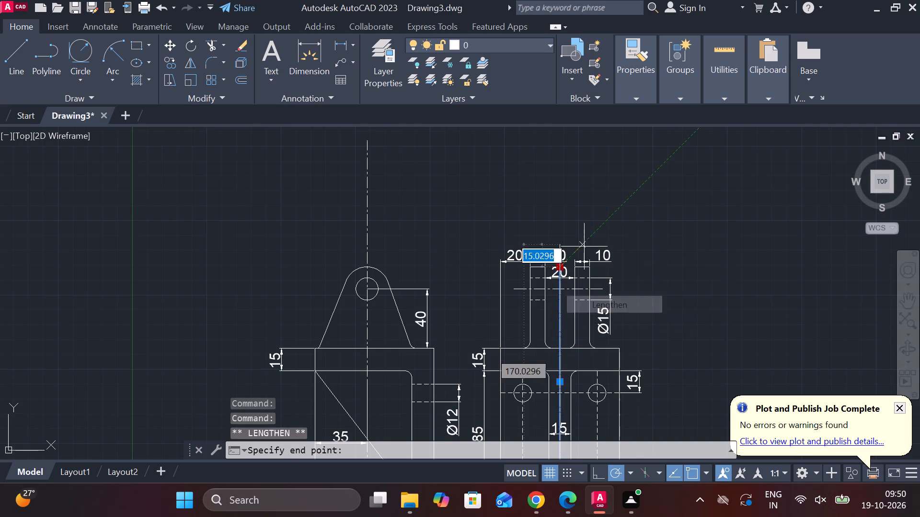
middle_click_drag(587, 244, 581, 401)
left_click(546, 248)
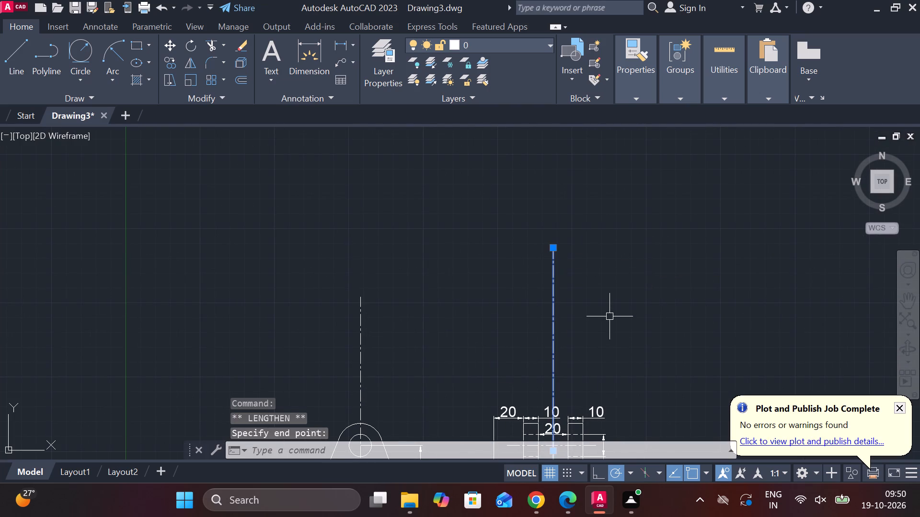
key("Escape")
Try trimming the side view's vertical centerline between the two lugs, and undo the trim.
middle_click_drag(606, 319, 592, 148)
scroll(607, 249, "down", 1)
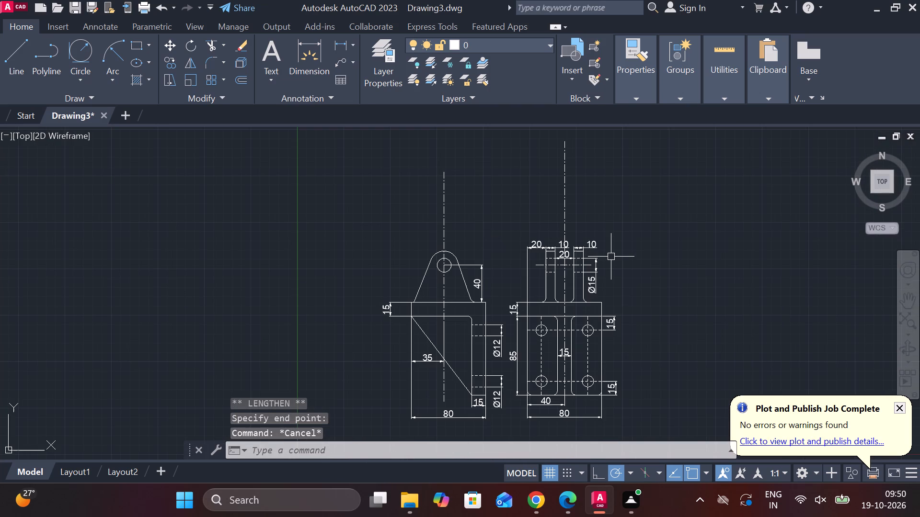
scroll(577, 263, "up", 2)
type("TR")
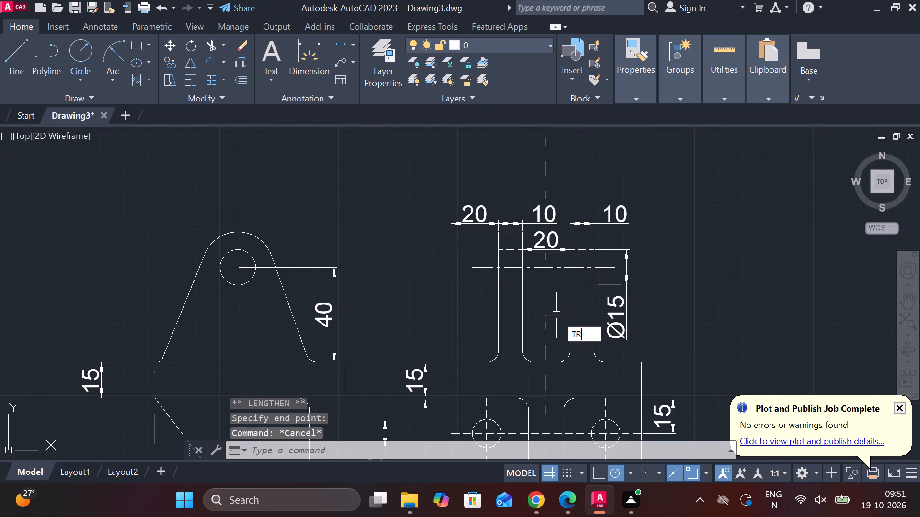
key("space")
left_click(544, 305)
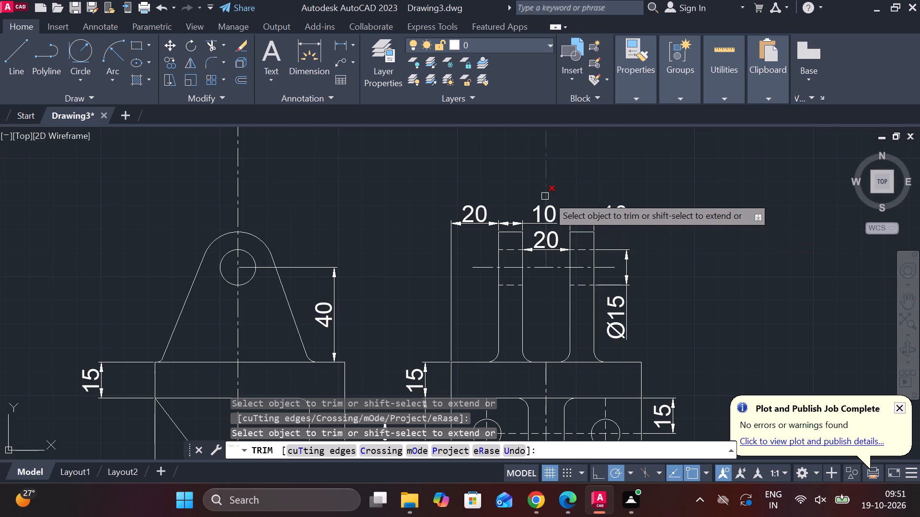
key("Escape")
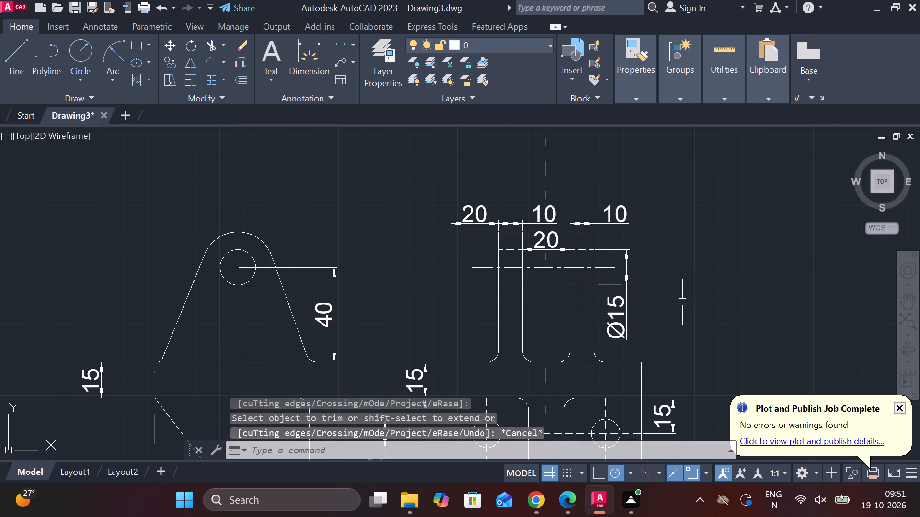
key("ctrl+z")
Draw a circle of diameter 70 centered on the front view's vertical centerline, above the rounded lug.
scroll(683, 302, "down", 1)
middle_click_drag(683, 292, 675, 320)
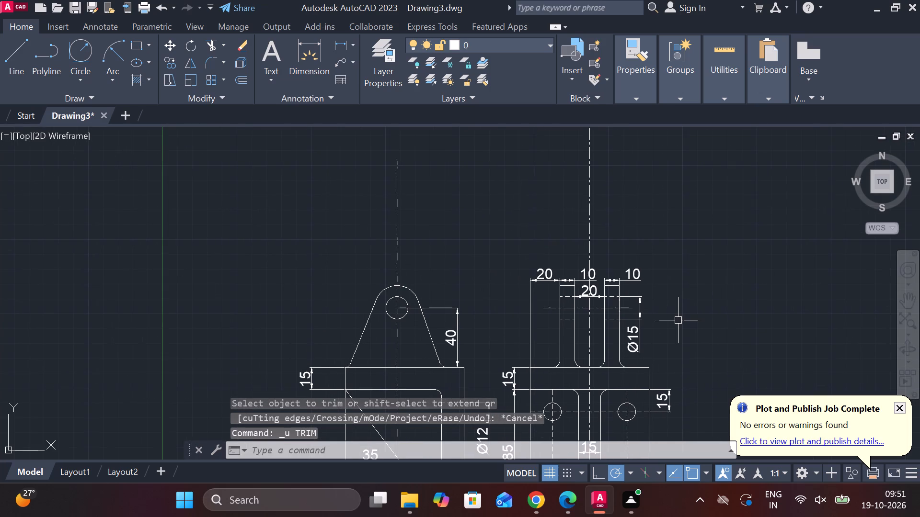
middle_click_drag(410, 216, 428, 250)
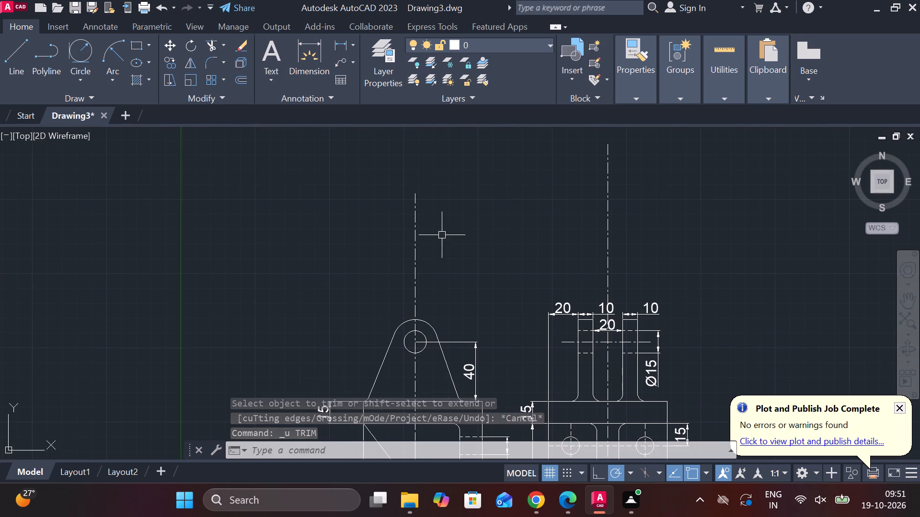
key("Escape")
type("C")
key("space")
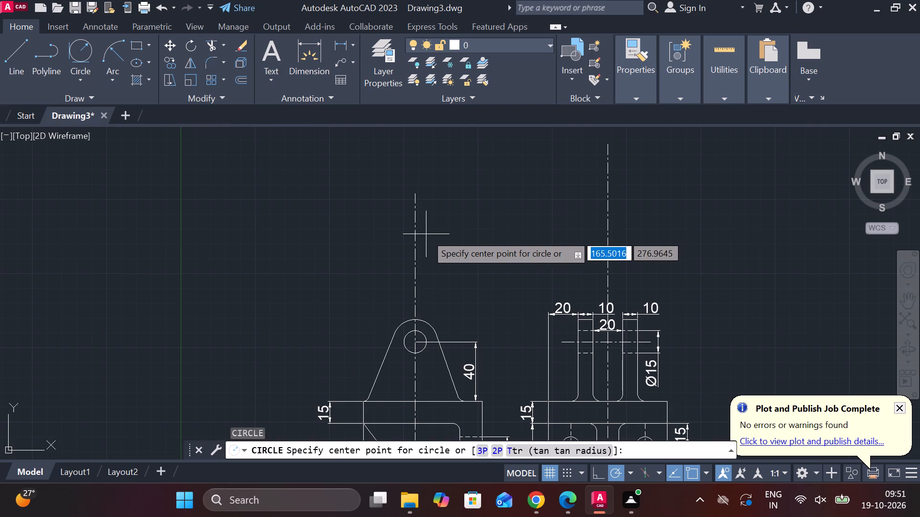
left_click(420, 237)
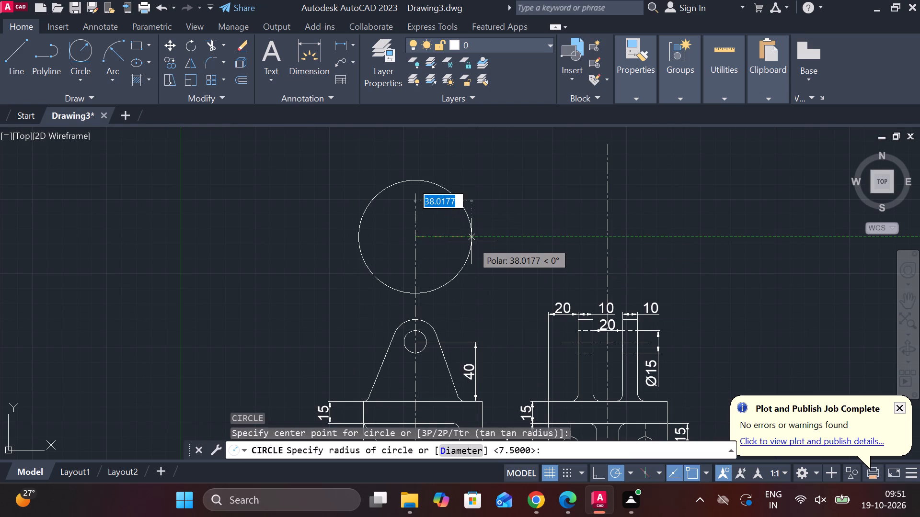
key("d")
key("space")
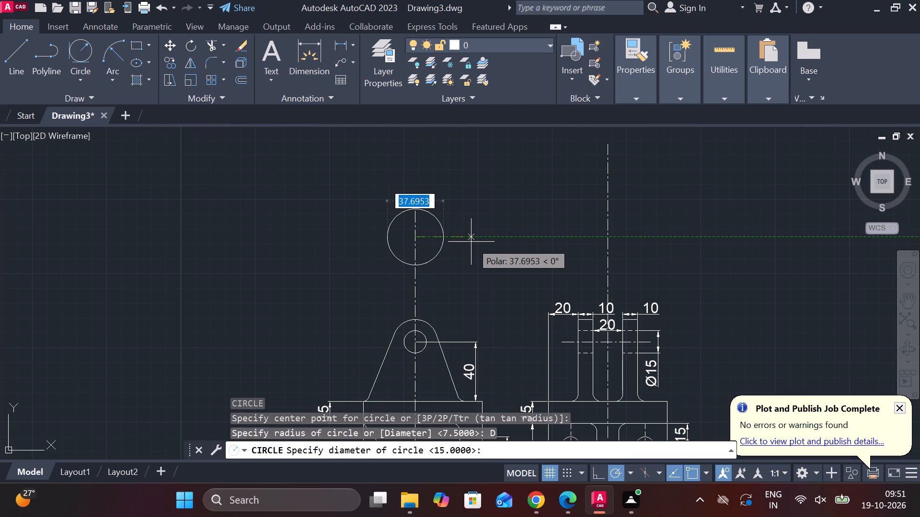
type("70")
key("Return")
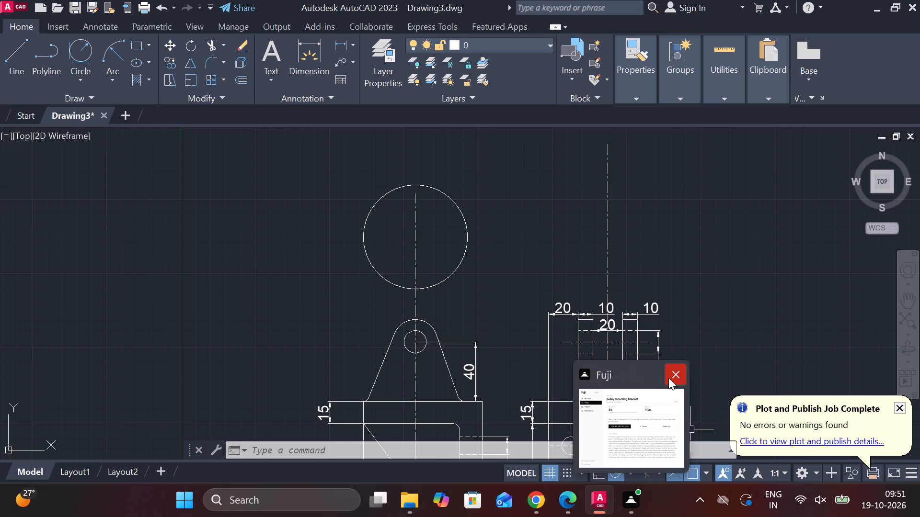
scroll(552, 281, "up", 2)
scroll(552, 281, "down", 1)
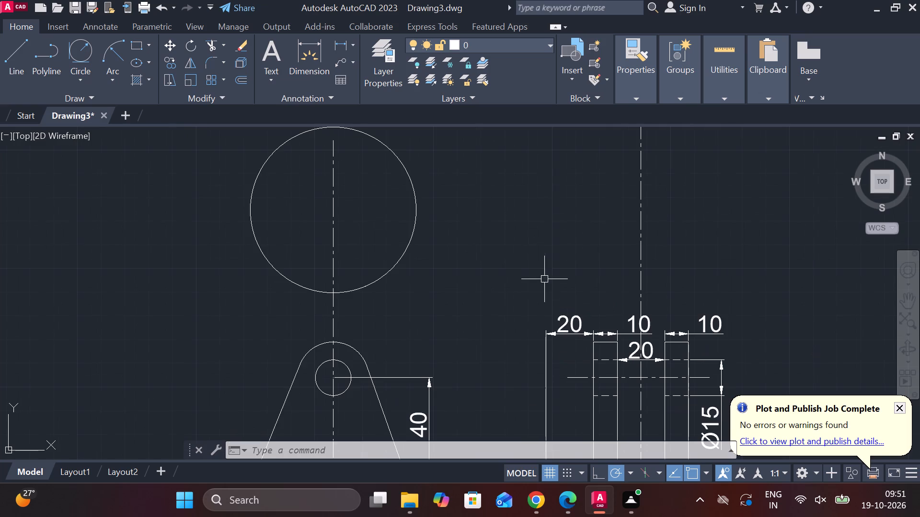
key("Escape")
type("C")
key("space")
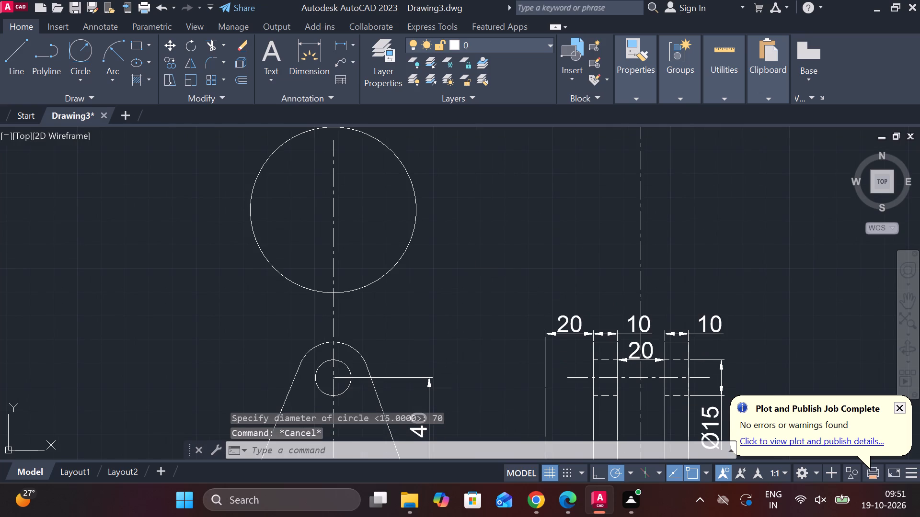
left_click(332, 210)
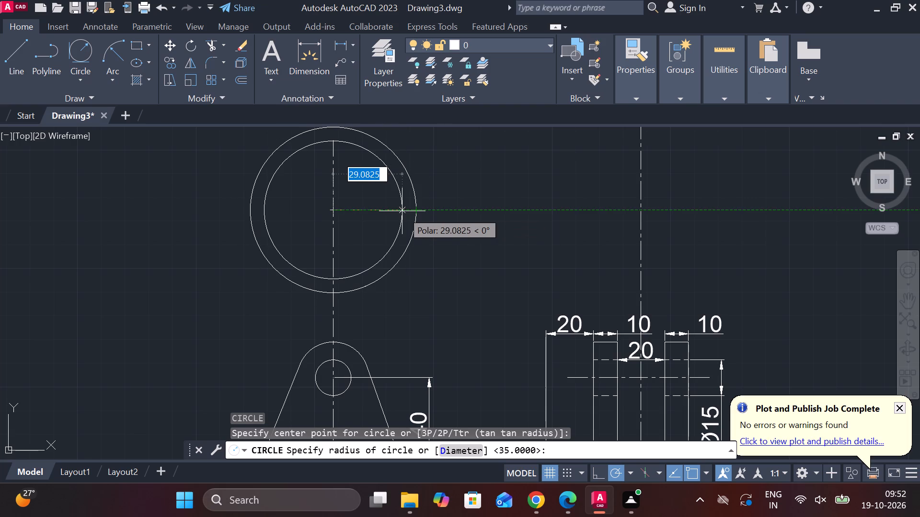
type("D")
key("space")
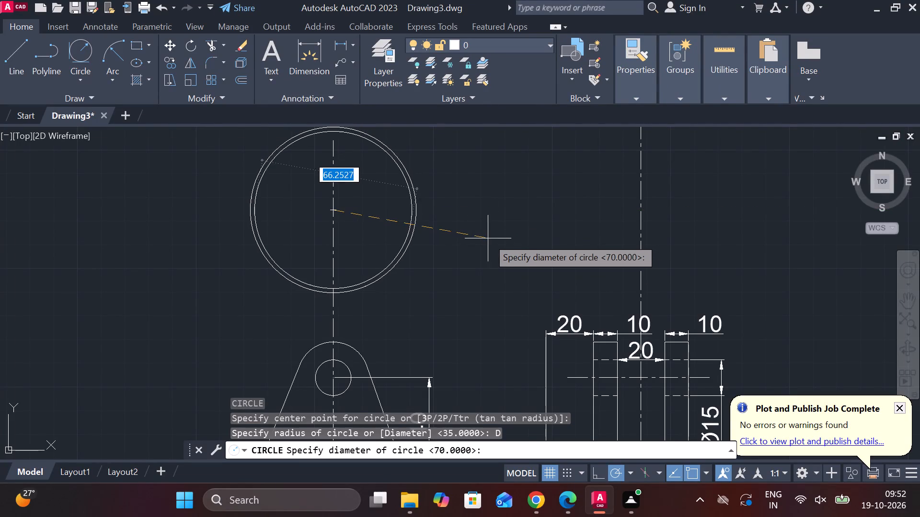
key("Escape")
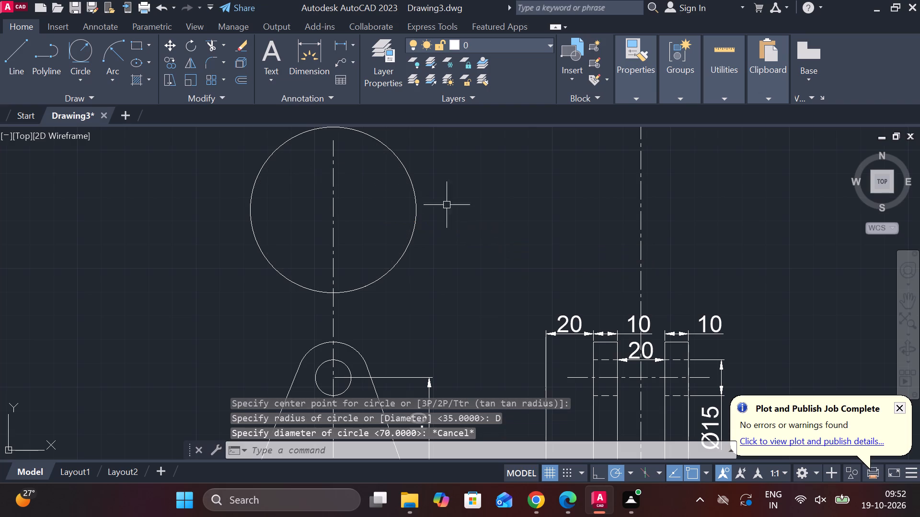
Offset the 70-diameter circle inward by 6 to make a concentric inner circle.
left_click(409, 183)
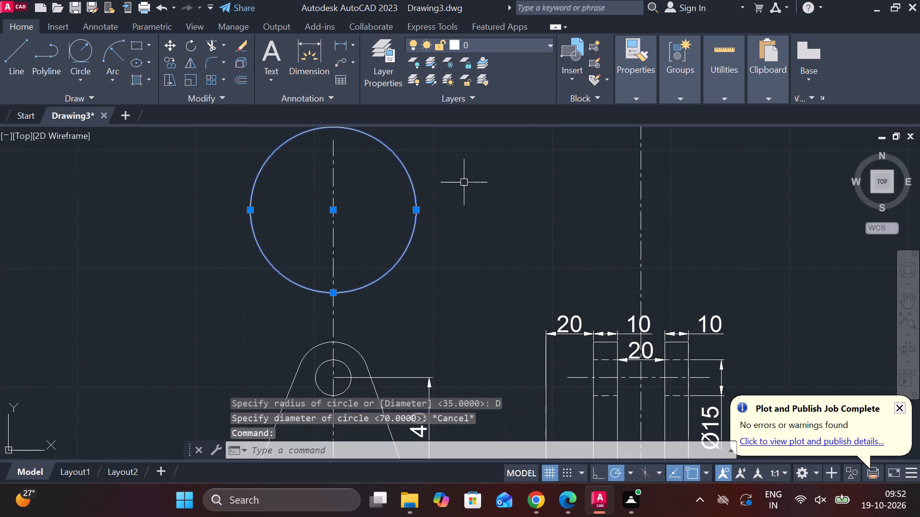
middle_click_drag(517, 203, 501, 218)
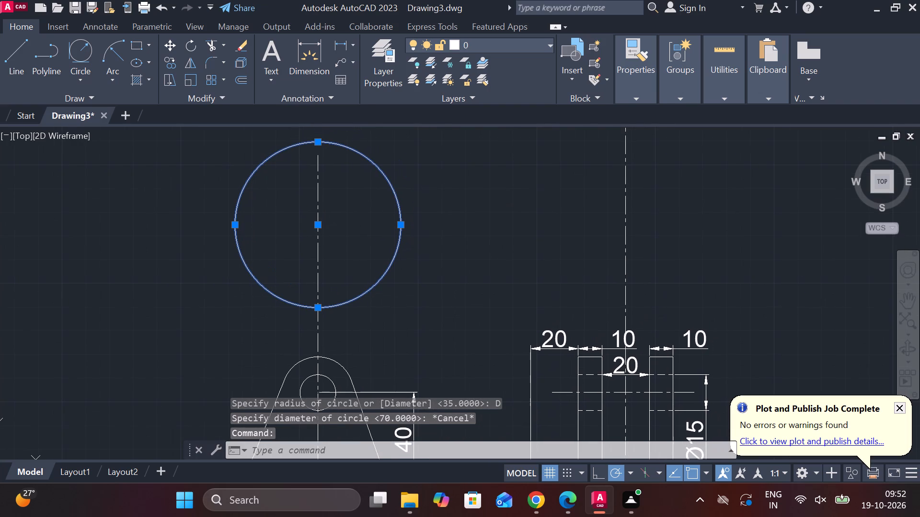
key("o")
key("Return")
key("Return")
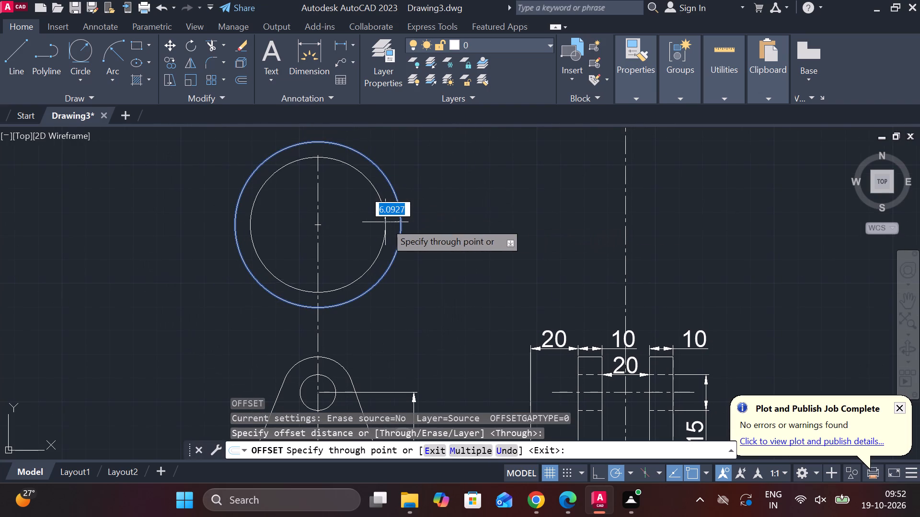
key("6")
key("Return")
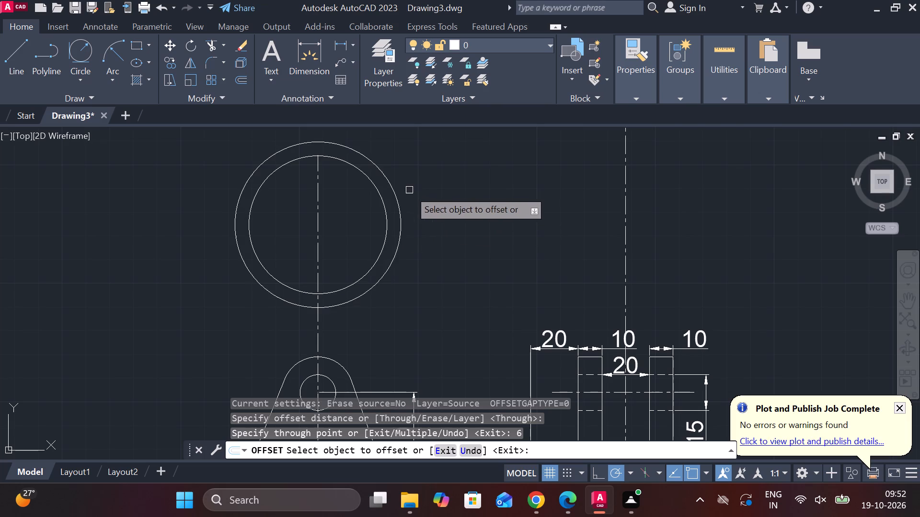
key("Escape")
Change the inner offset circle's linetype to DASHED.
left_click(381, 191)
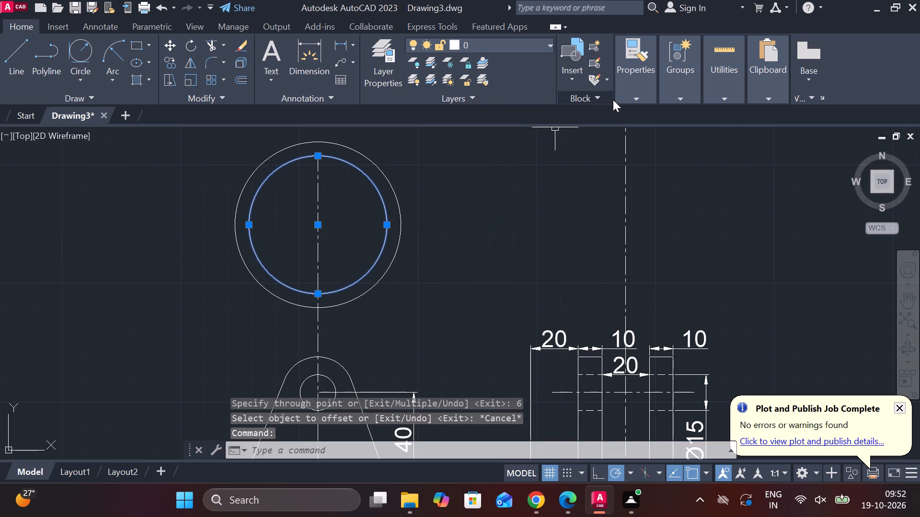
left_click(631, 95)
left_click(759, 152)
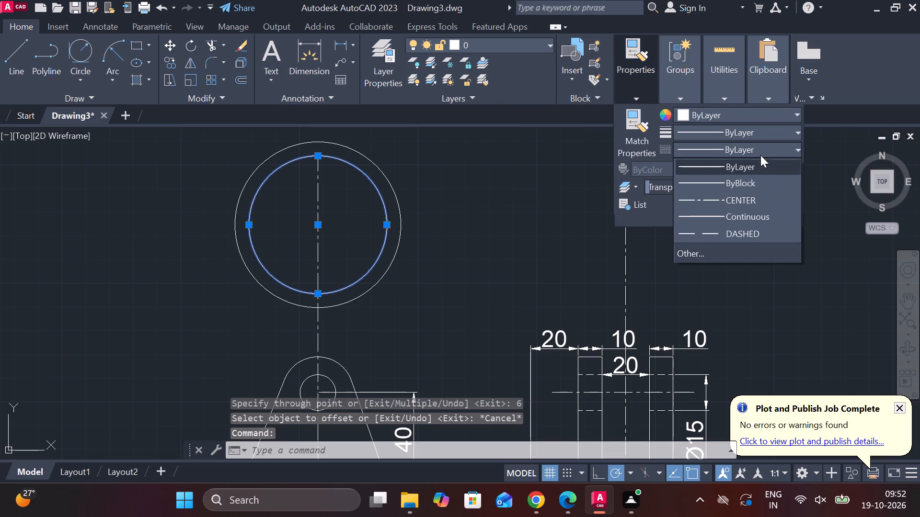
left_click(724, 230)
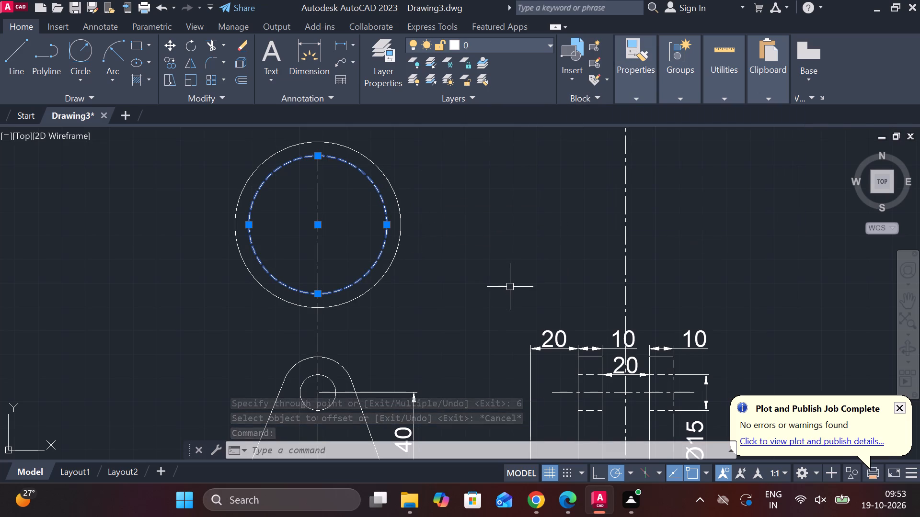
key("Escape")
Draw a horizontal line from the concentric circles' center across to just beyond the side view's vertical centerline.
key("l")
key("Return")
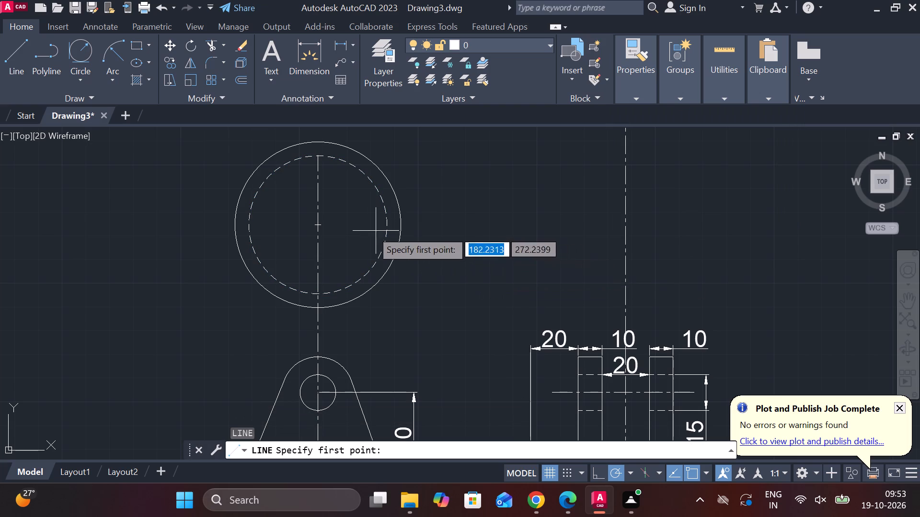
left_click(321, 225)
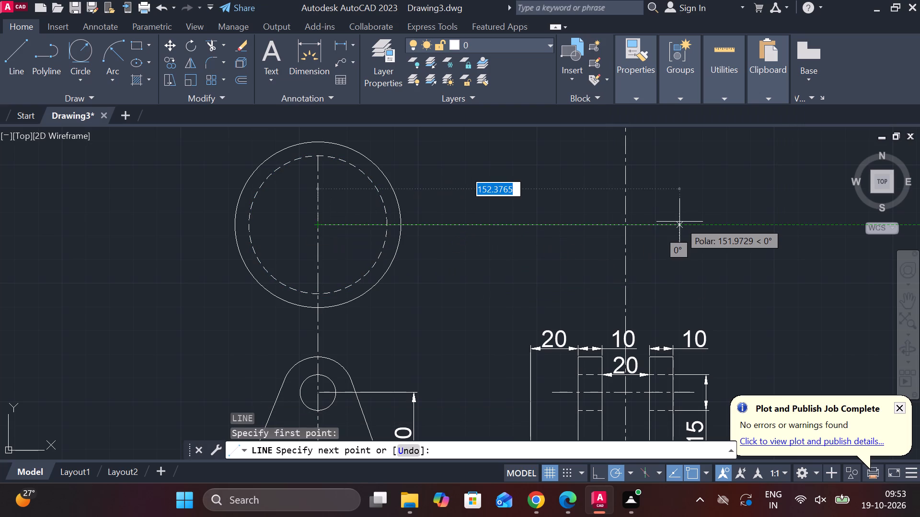
left_click(715, 222)
key("Escape")
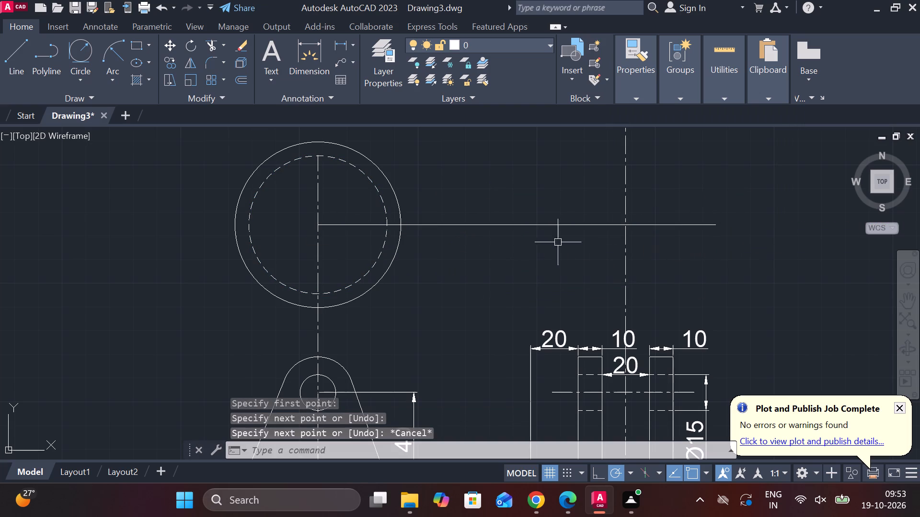
Draw a closed upright rectangle 4 wide and 70 high in the empty area beyond the side view's vertical centerline.
middle_click_drag(637, 259, 520, 322)
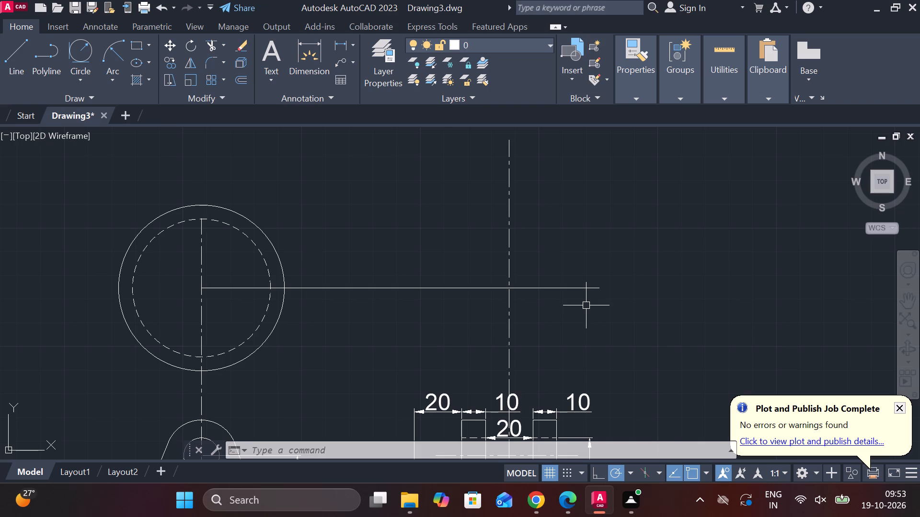
middle_click_drag(517, 285, 428, 296)
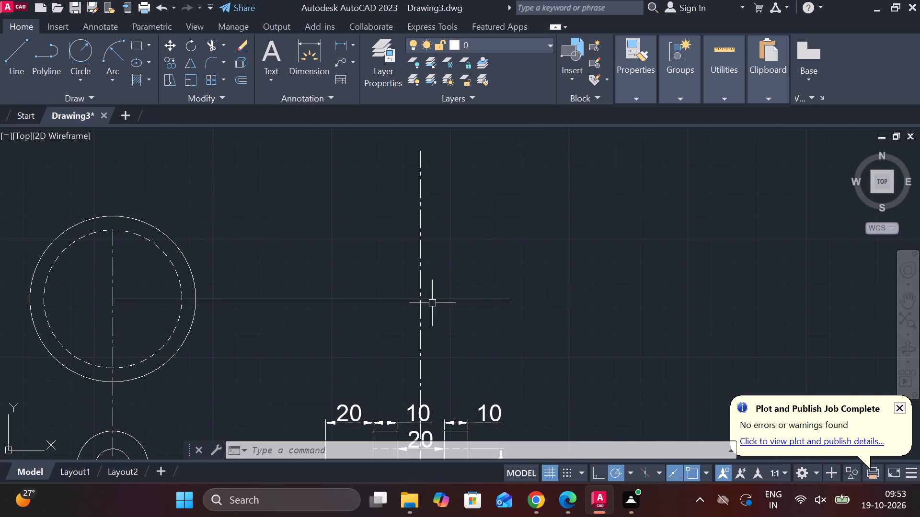
key("l")
key("Return")
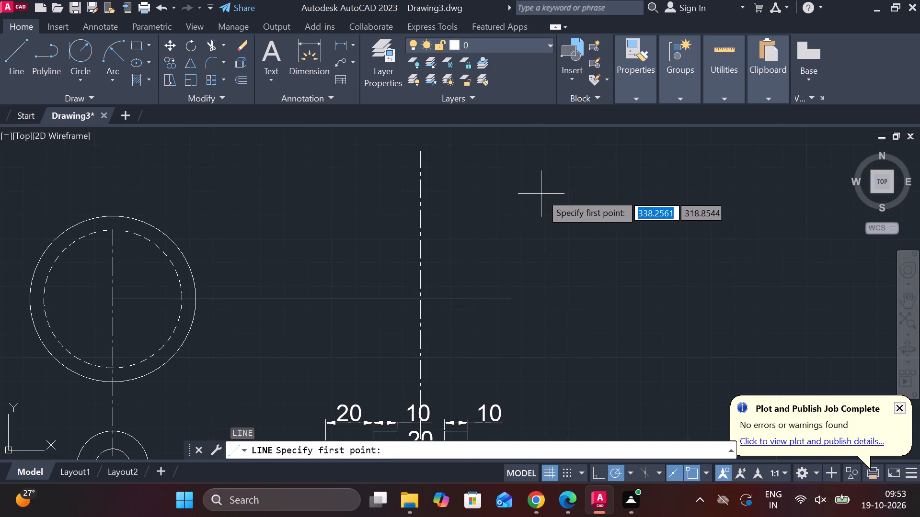
left_click(542, 173)
key("6")
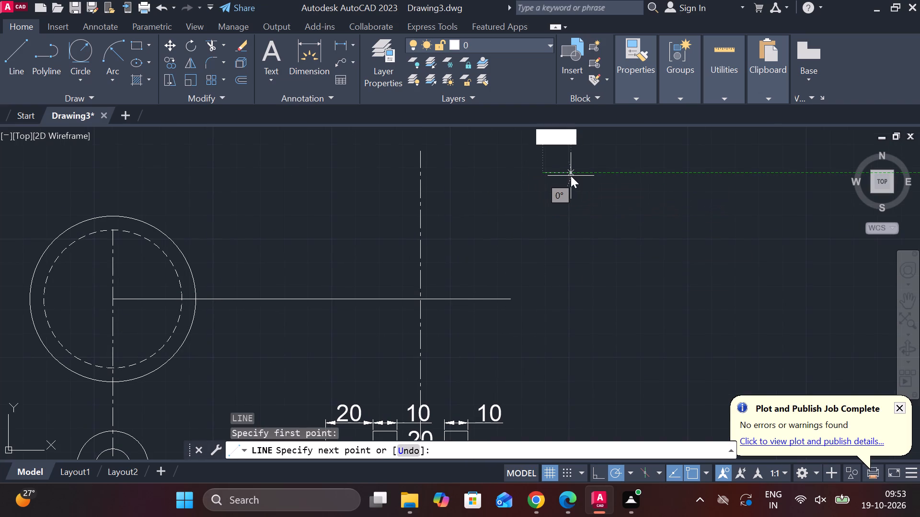
key("Return")
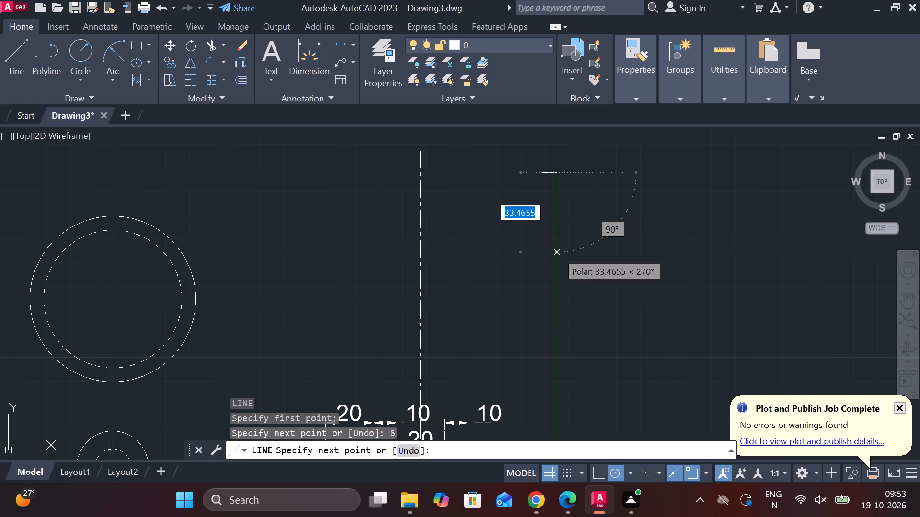
key("ctrl+z")
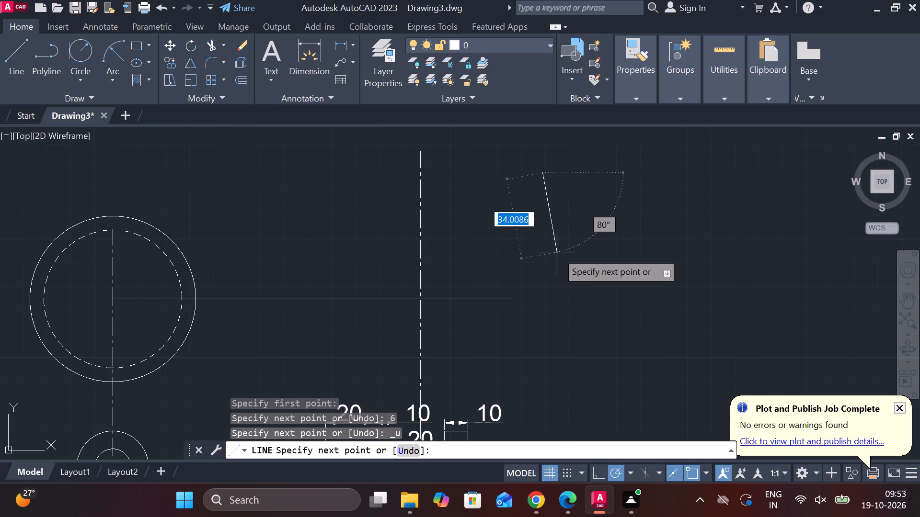
type("4")
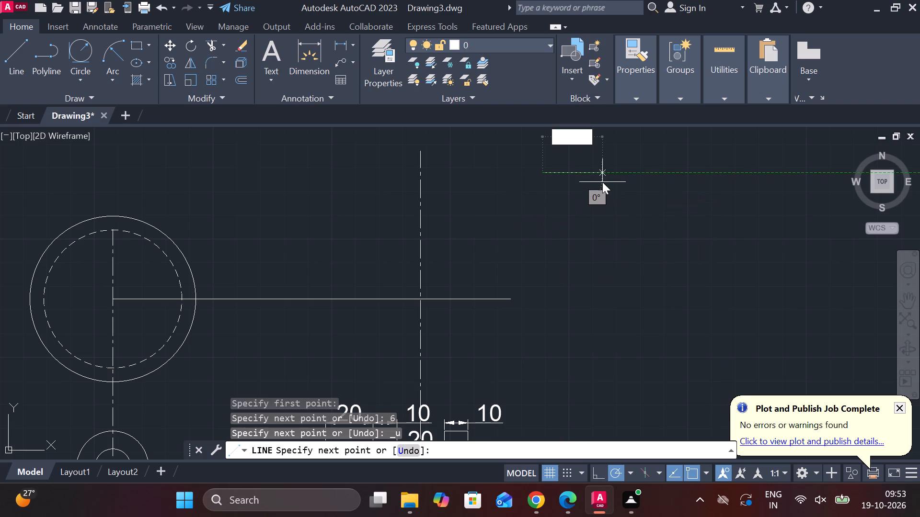
key("space")
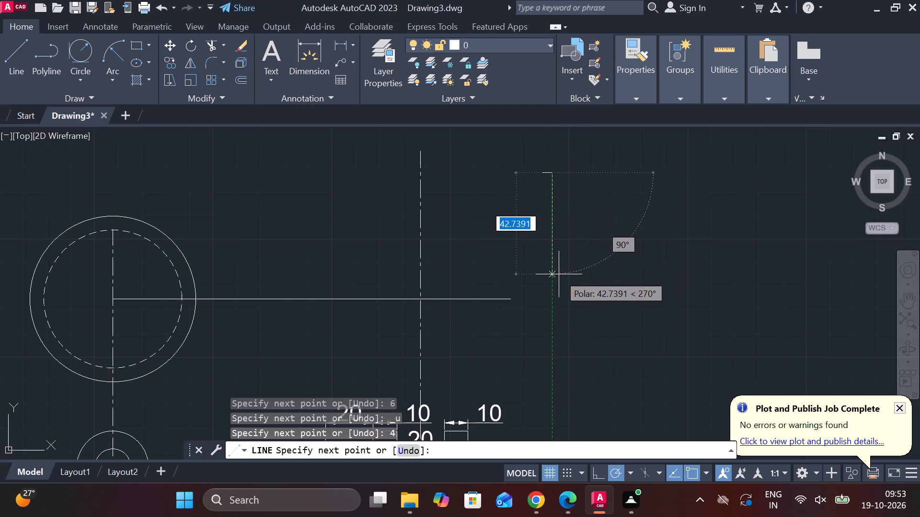
type("70")
key("Return")
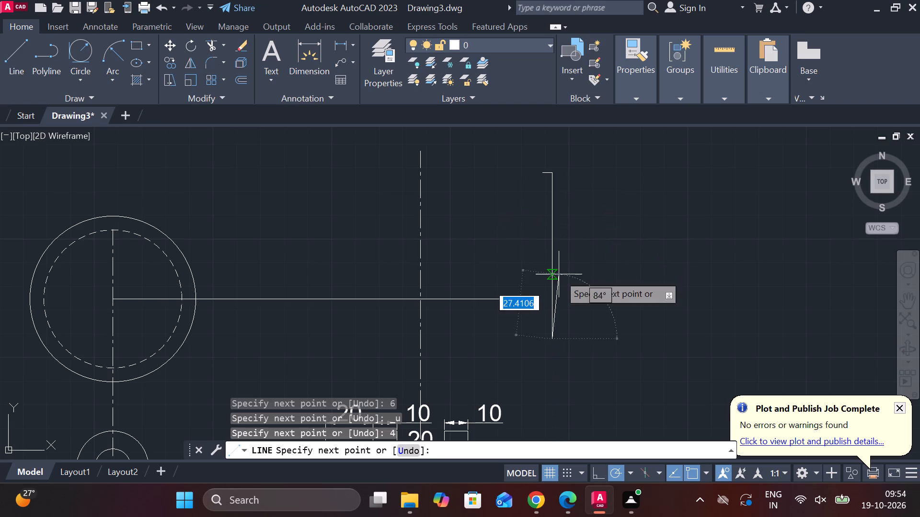
type("4")
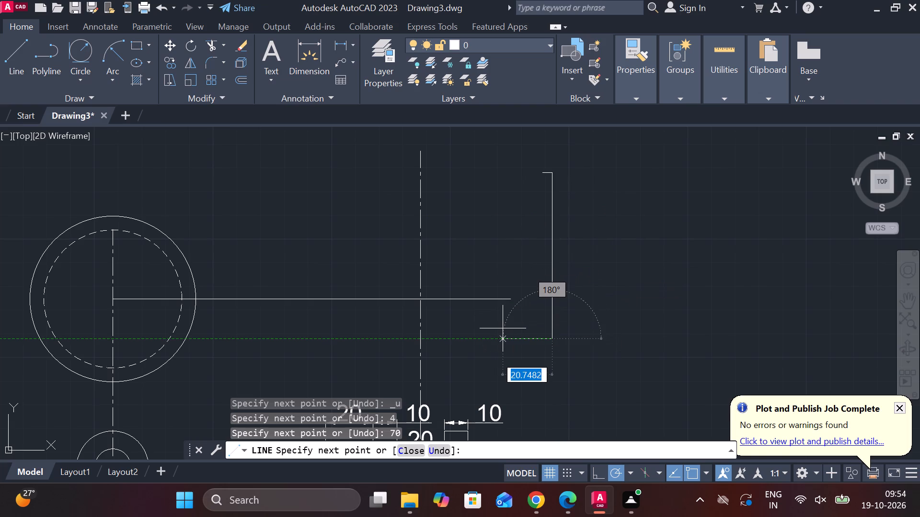
key("space")
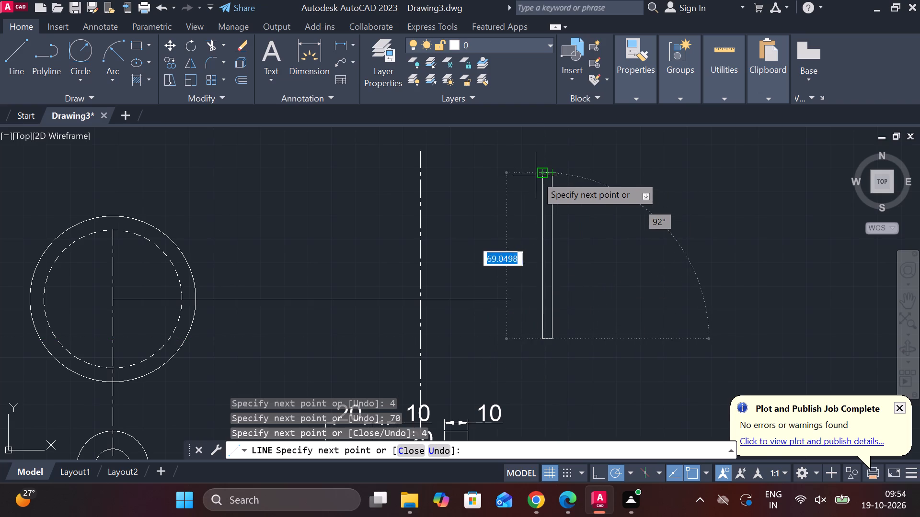
left_click(540, 174)
key("Escape")
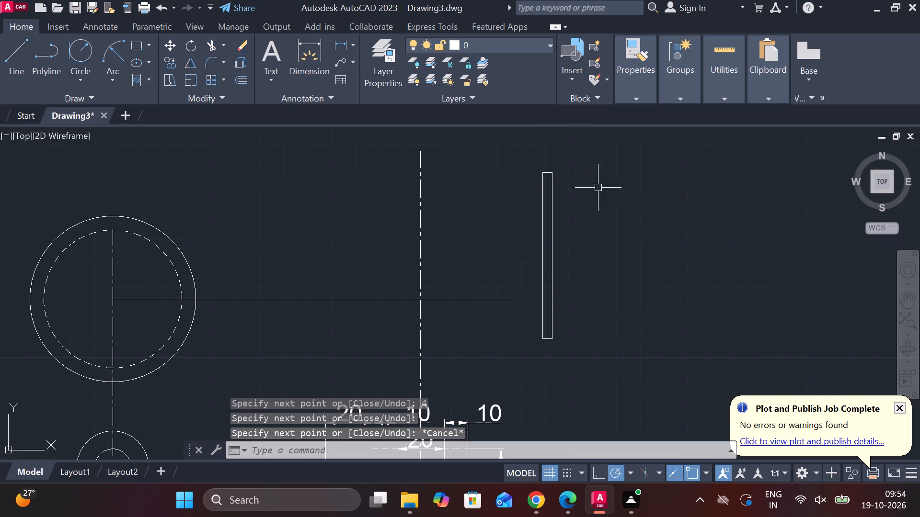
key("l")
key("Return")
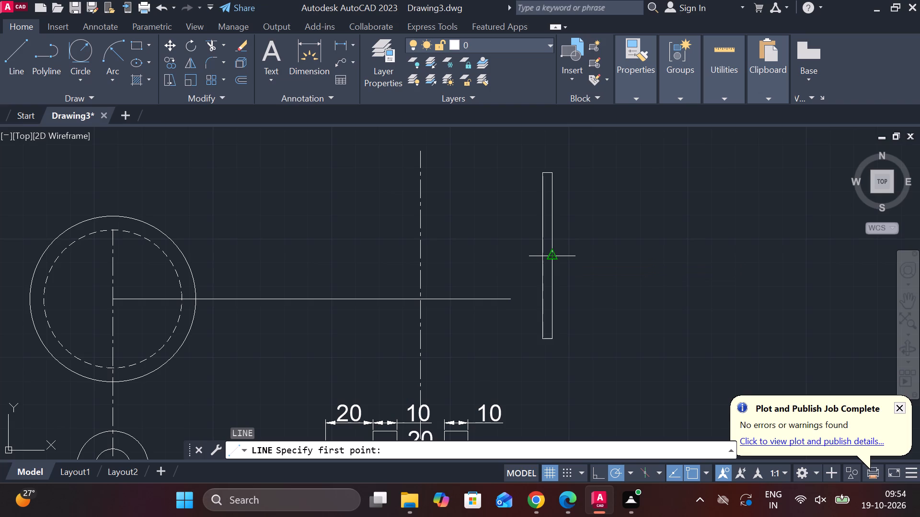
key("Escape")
Draw a second 4 by 70 upright strip level with the first, starting with a 20-long base line from the first strip's outer bottom corner.
key("l")
key("Return")
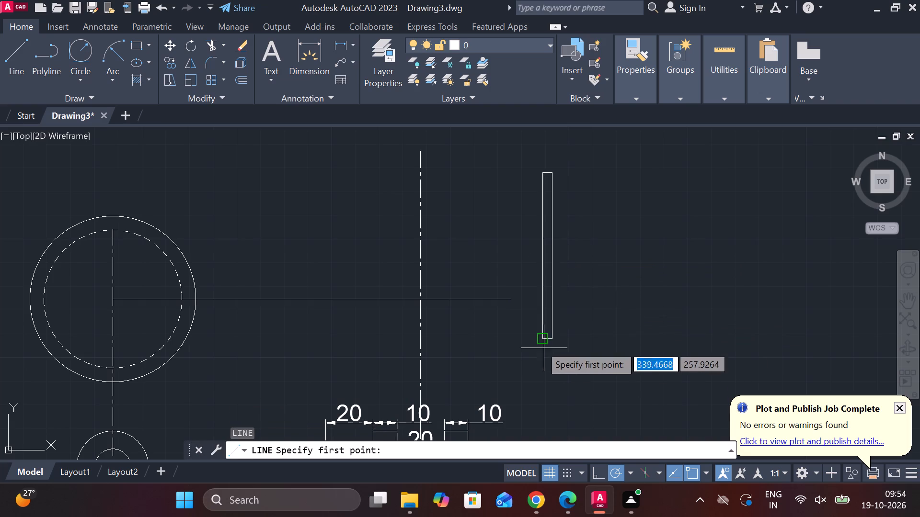
left_click(541, 337)
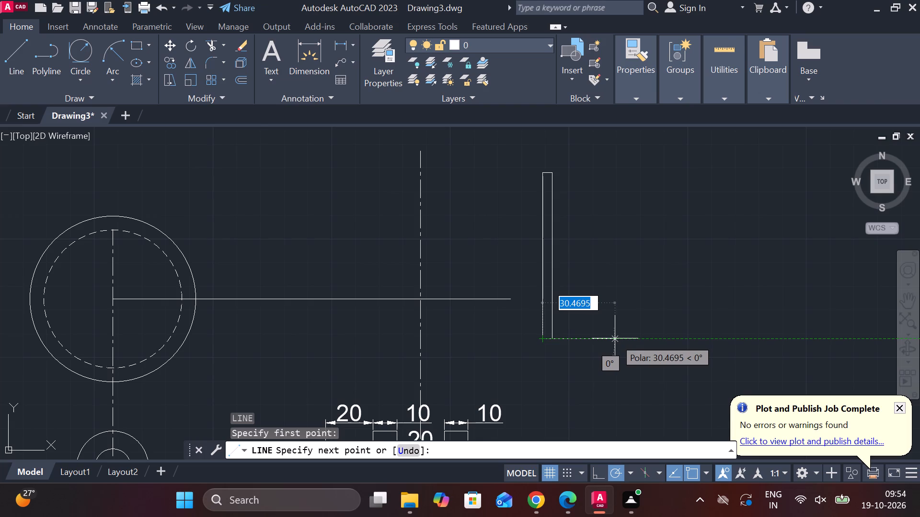
key("2")
key("0")
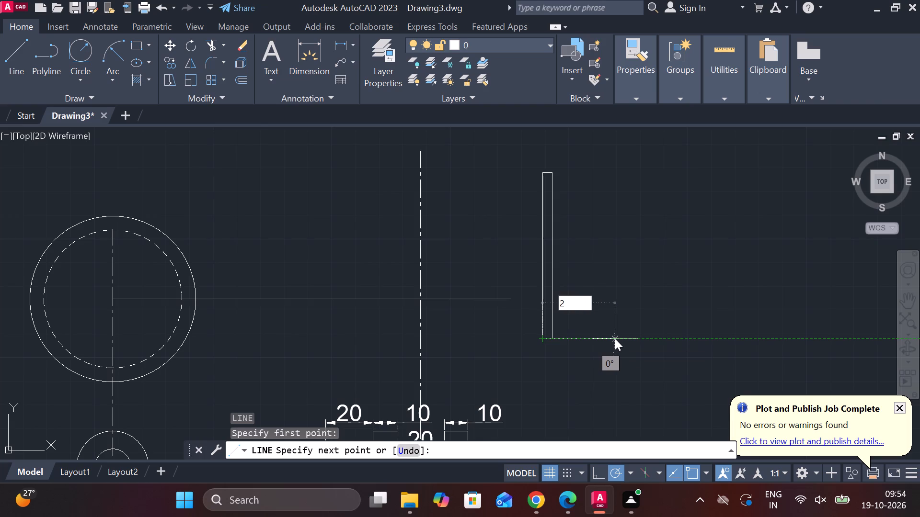
key("Return")
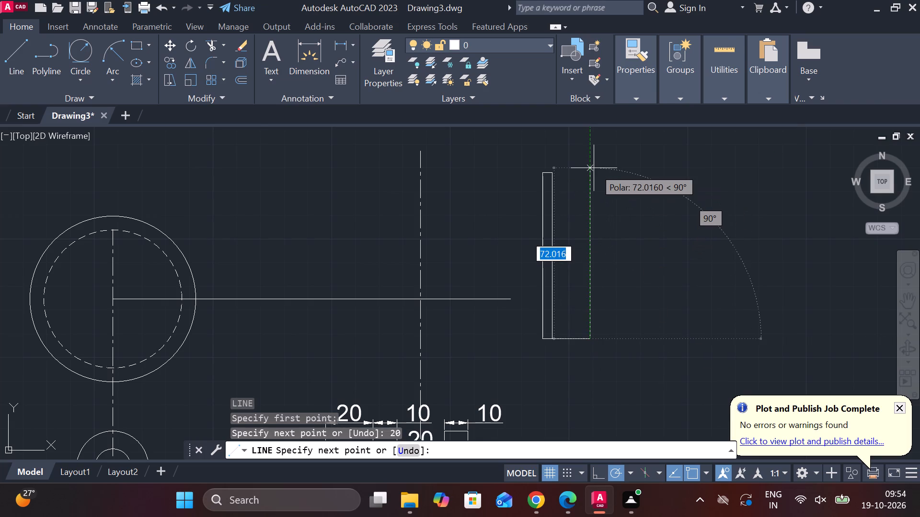
type("75")
key("space")
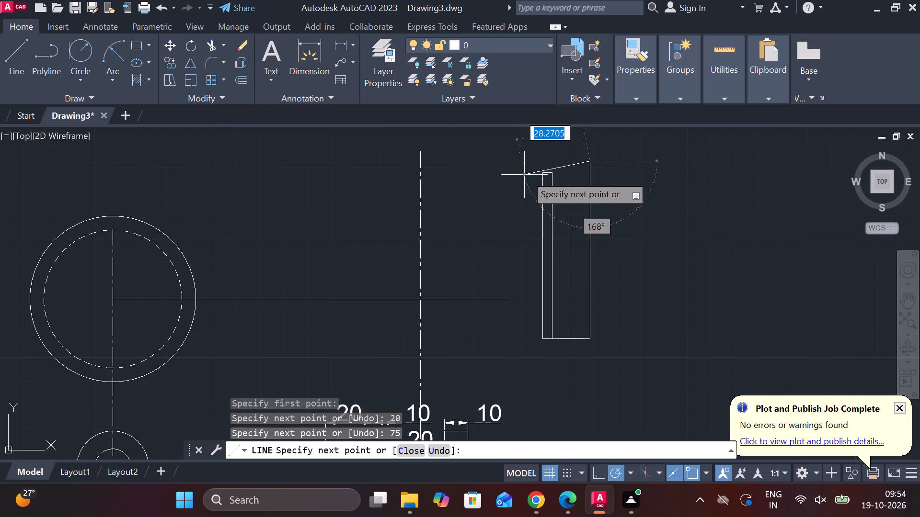
key("ctrl+z")
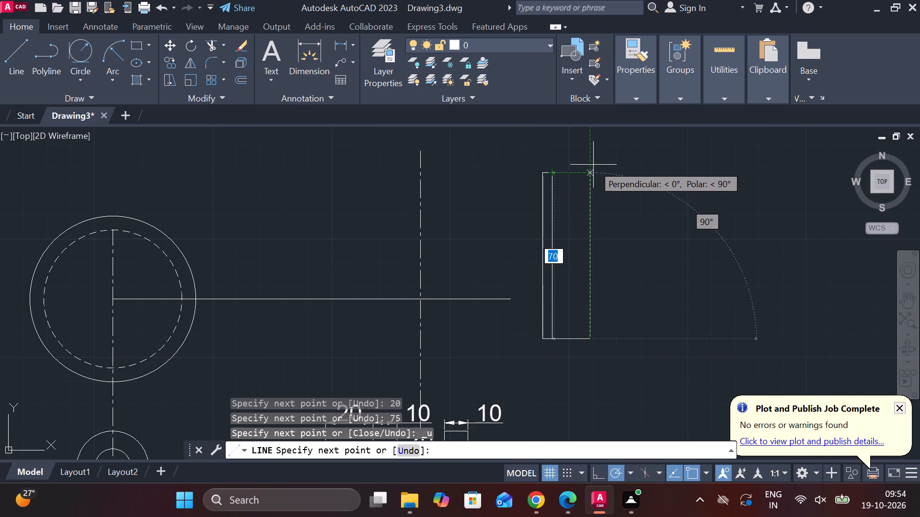
type("70")
key("Return")
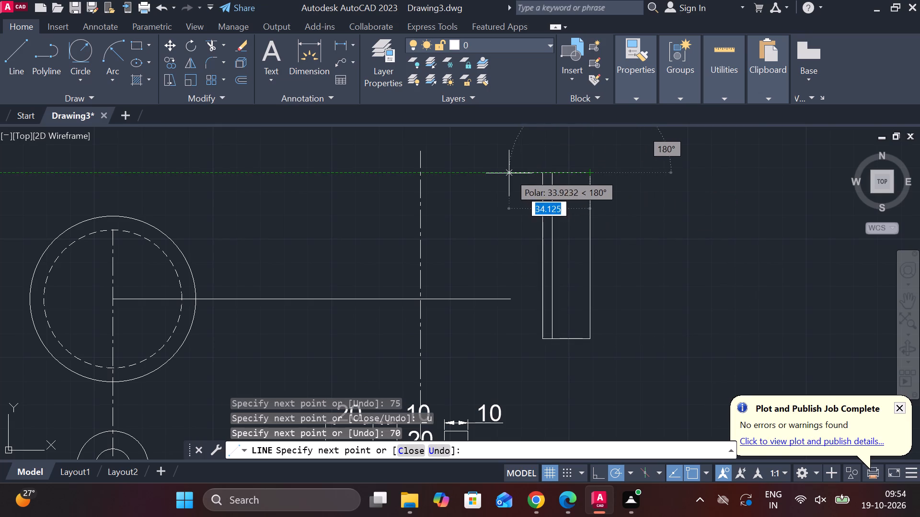
type("4")
key("space")
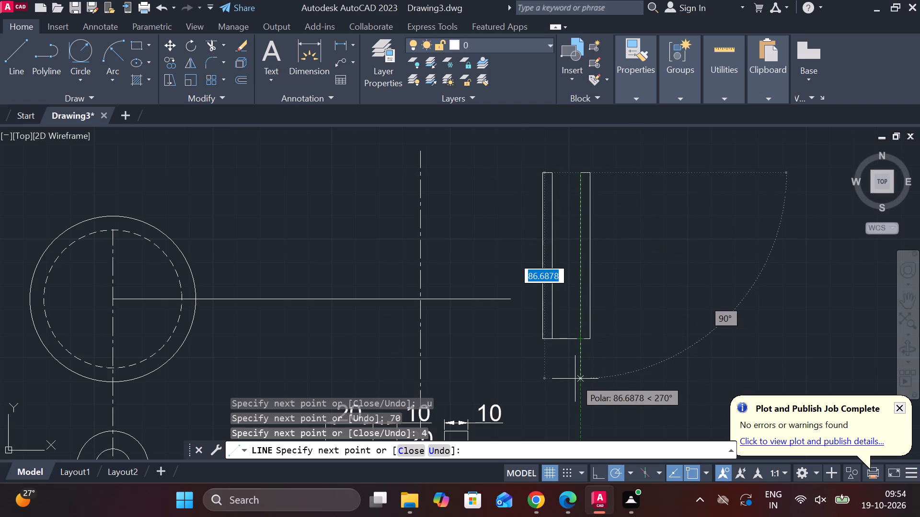
type("70")
key("Return")
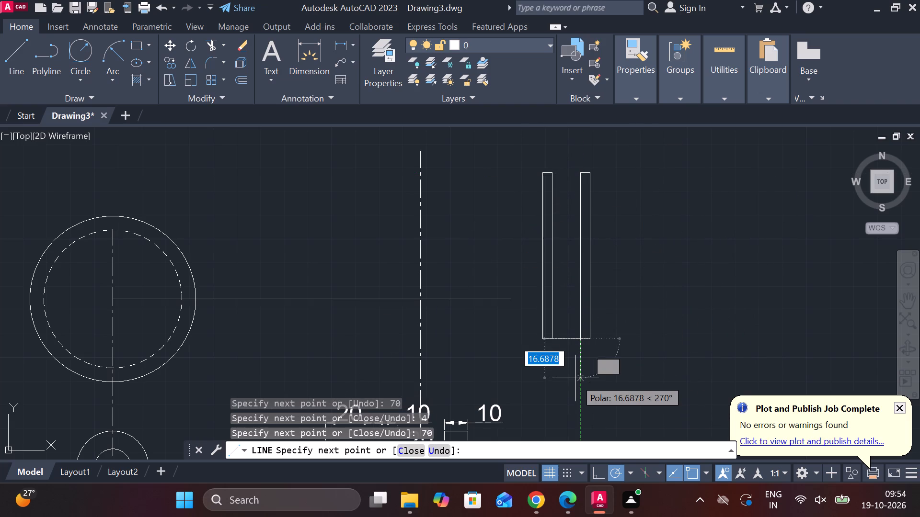
key("Escape")
Trim away the base line between the two upright strips.
type("TR")
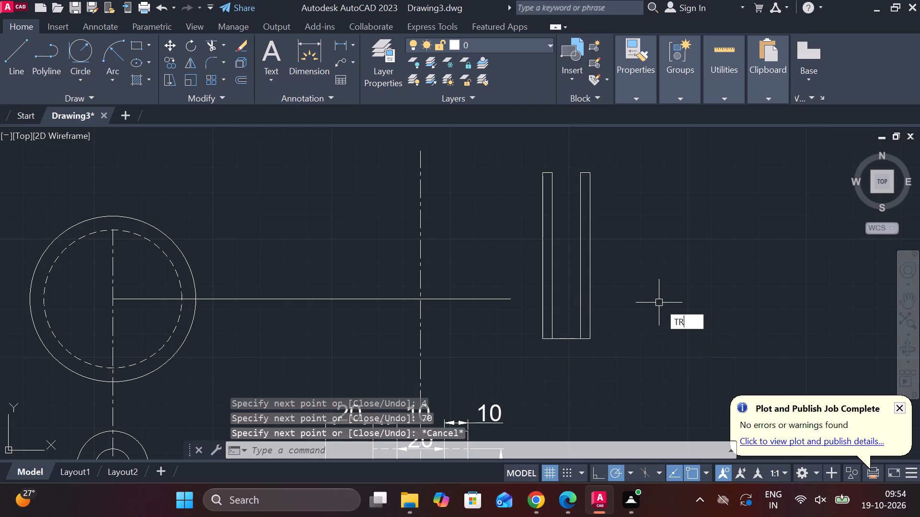
key("space")
left_click(566, 338)
key("Escape")
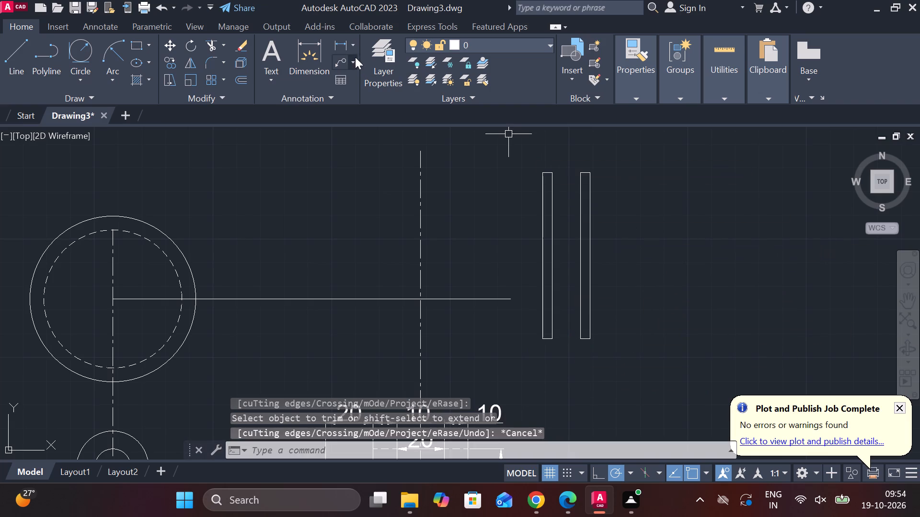
Measure the overall width across the two strips' outer bottom corners with a linear dimension, without placing it.
left_click(343, 44)
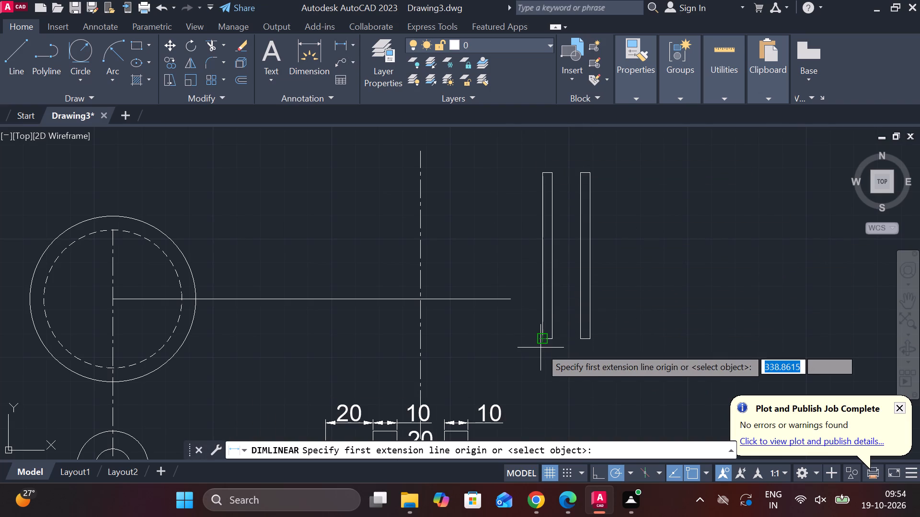
left_click(540, 339)
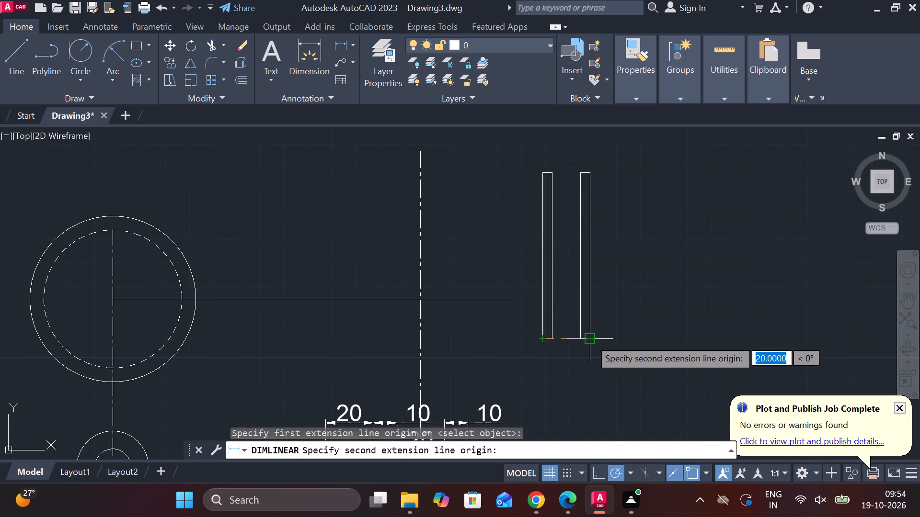
left_click(590, 339)
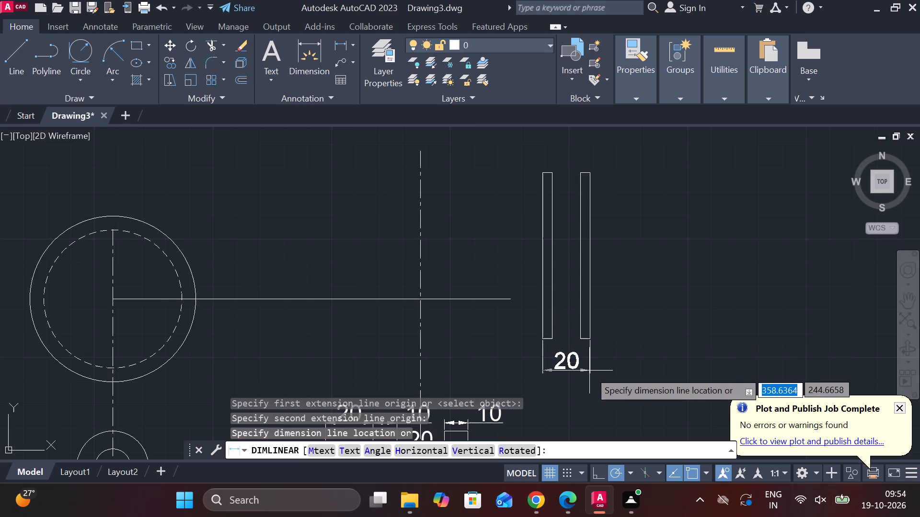
key("Escape")
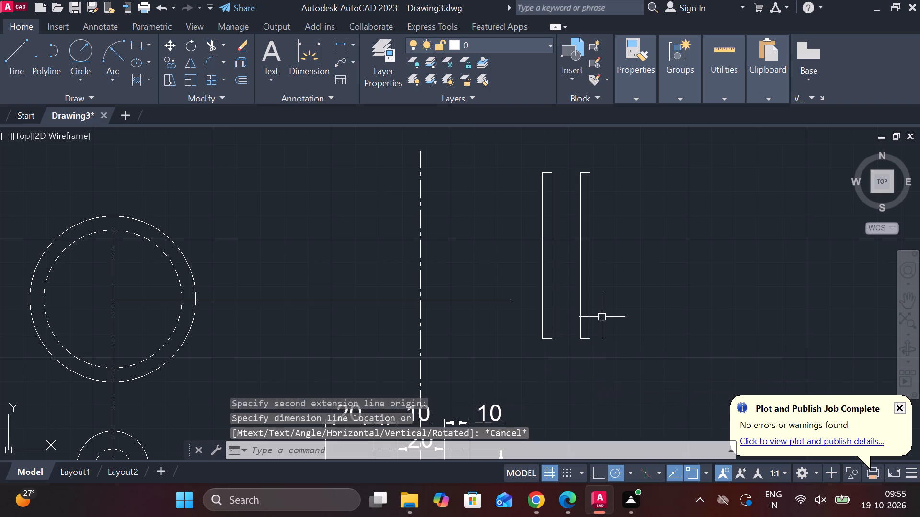
Draw a horizontal line through the midpoints of the two strips, extending past the outer edge of each.
key("l")
key("Return")
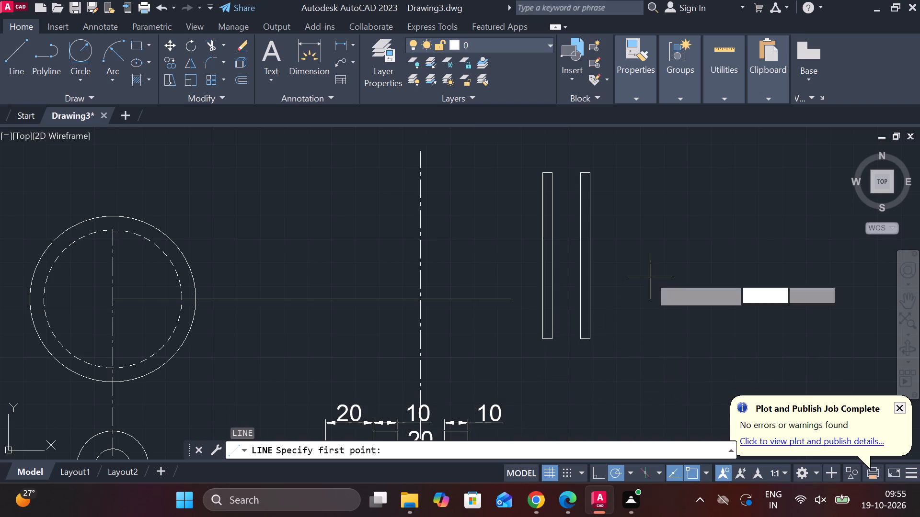
left_click(540, 258)
left_click(634, 262)
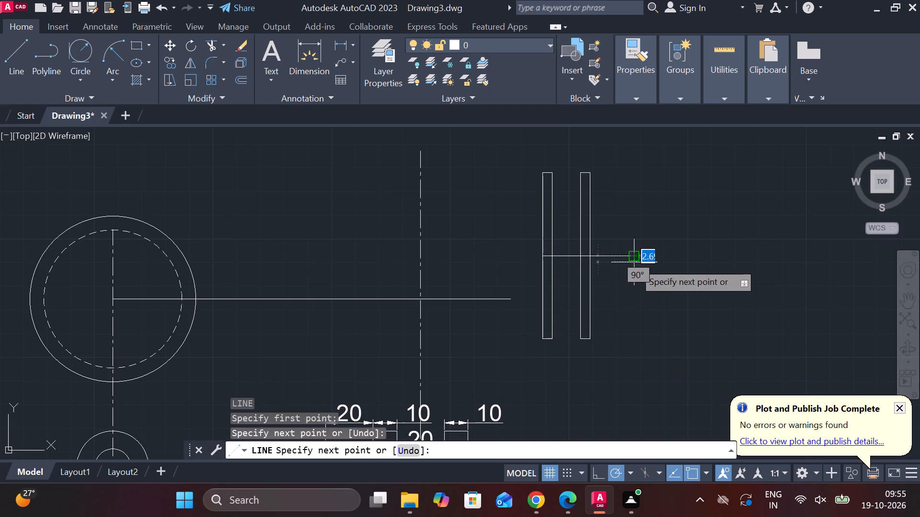
key("Escape")
left_click(558, 258)
left_click(546, 256)
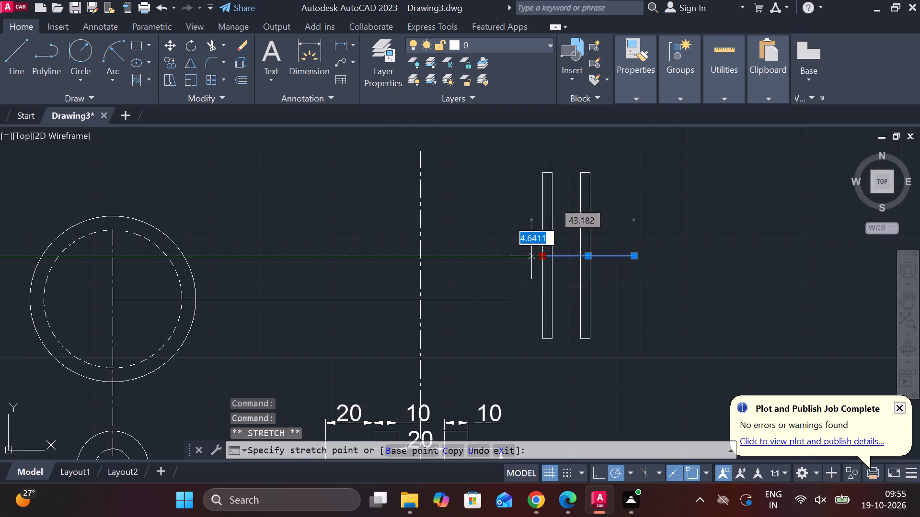
left_click(520, 256)
key("Escape")
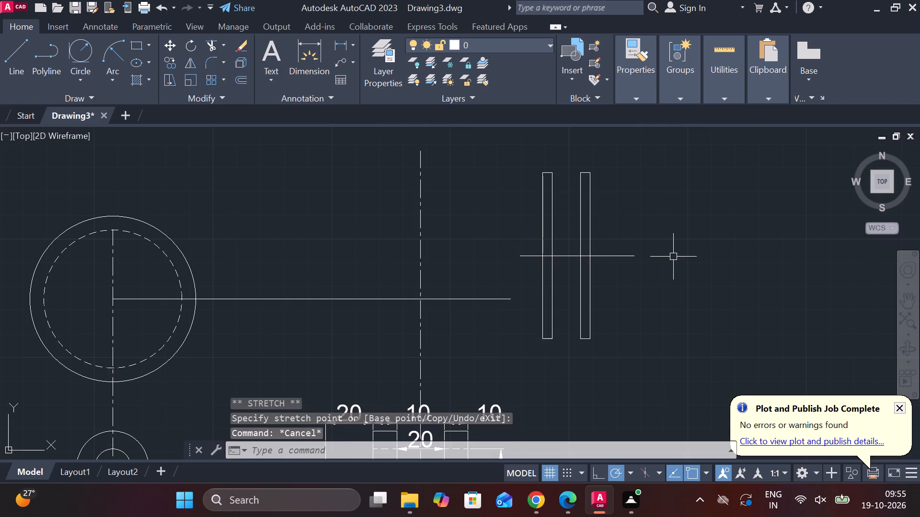
Measure the gap between the two strips' inner bottom corners with a linear dimension, without placing it.
left_click(349, 50)
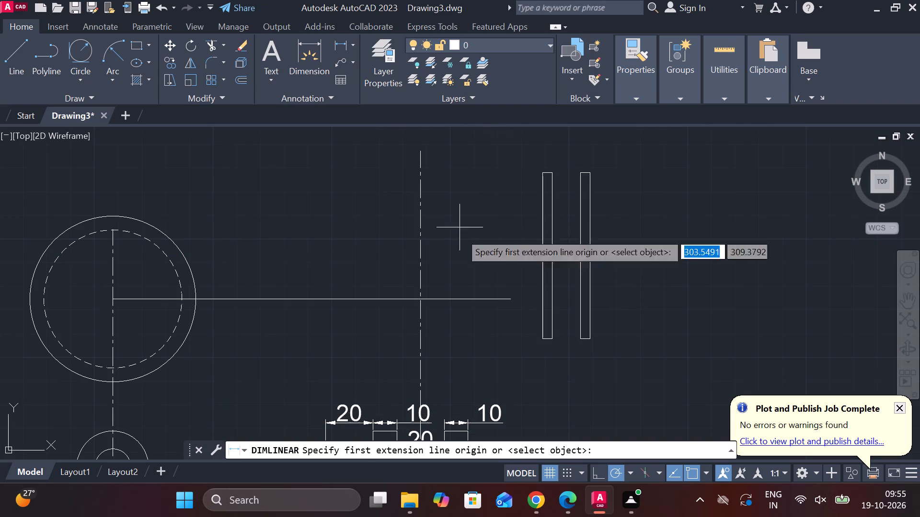
left_click(555, 338)
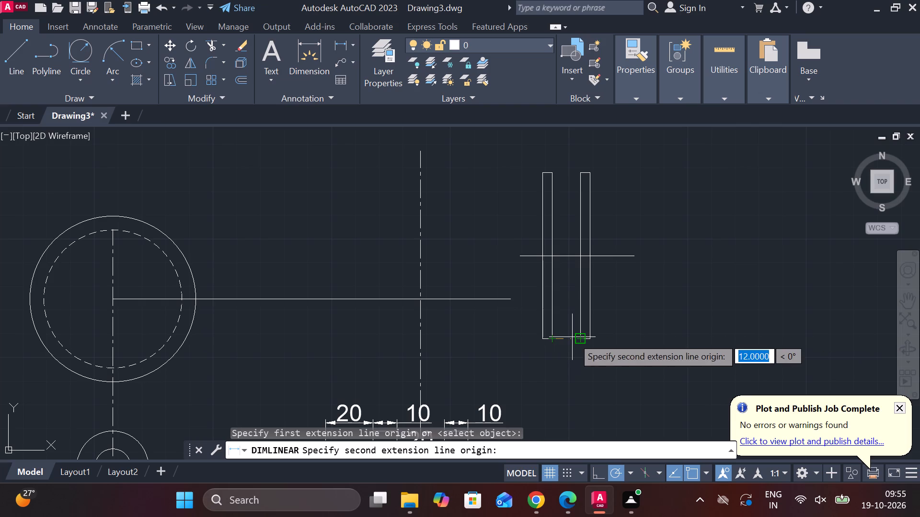
key("Escape")
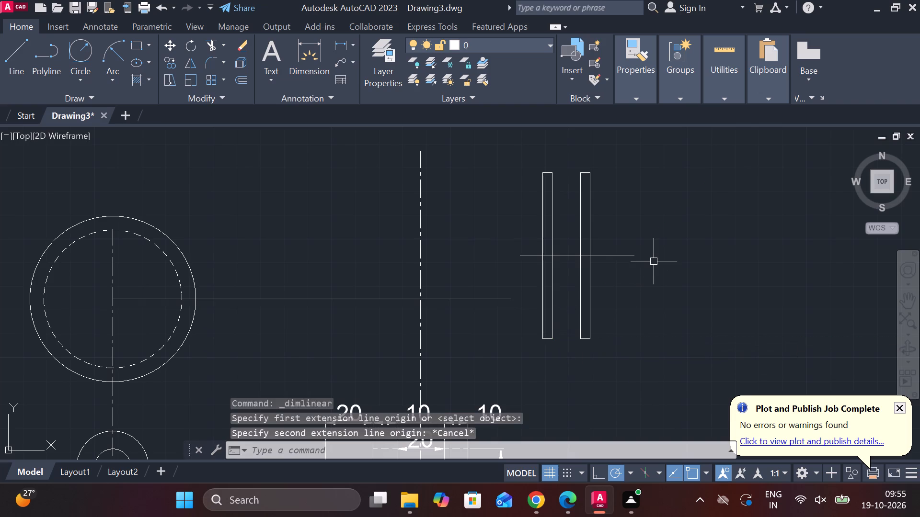
Offset the horizontal line through the strips' midpoints by 7.5 both above and below.
left_click(622, 257)
key("o")
key("Return")
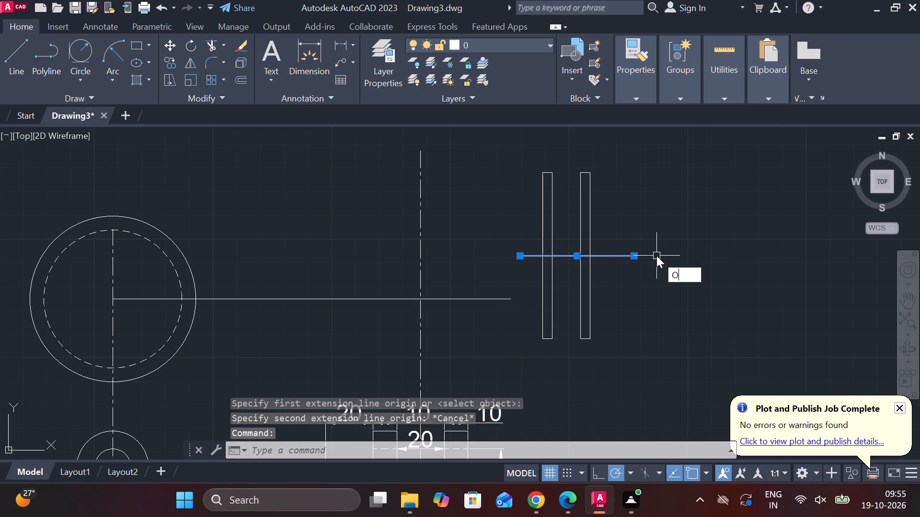
key("Return")
type("7.5")
key("Return")
left_click(627, 256)
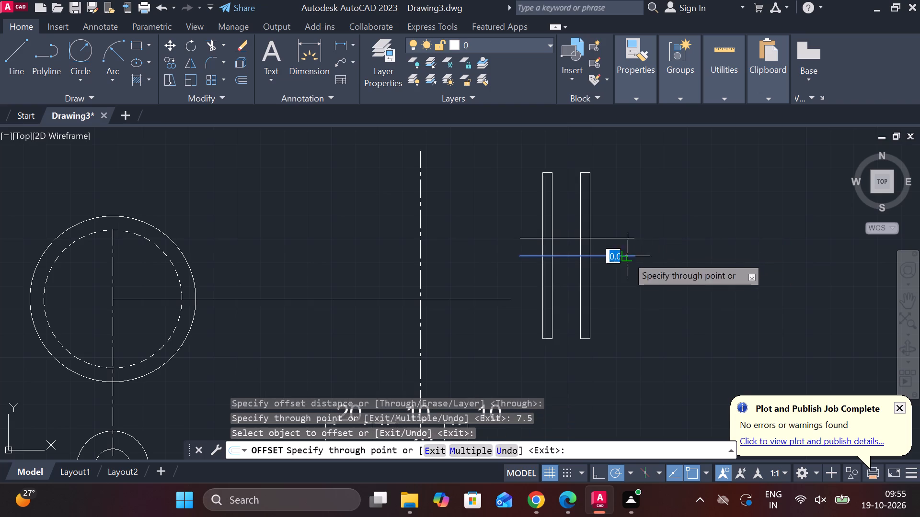
type("7.6")
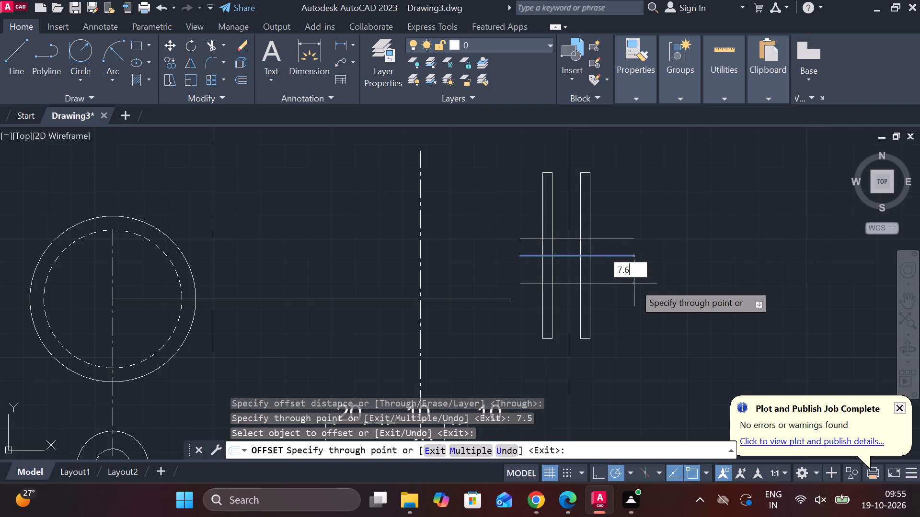
key("BackSpace")
key("5")
key("Return")
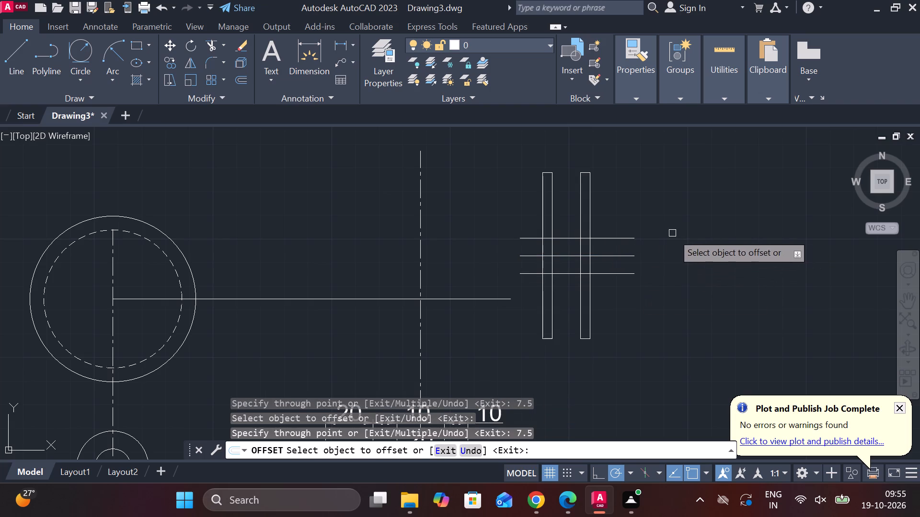
key("Escape")
Trim the ends of the three horizontal lines that extend beyond the outer edges of the two strips.
type("TR")
key("space")
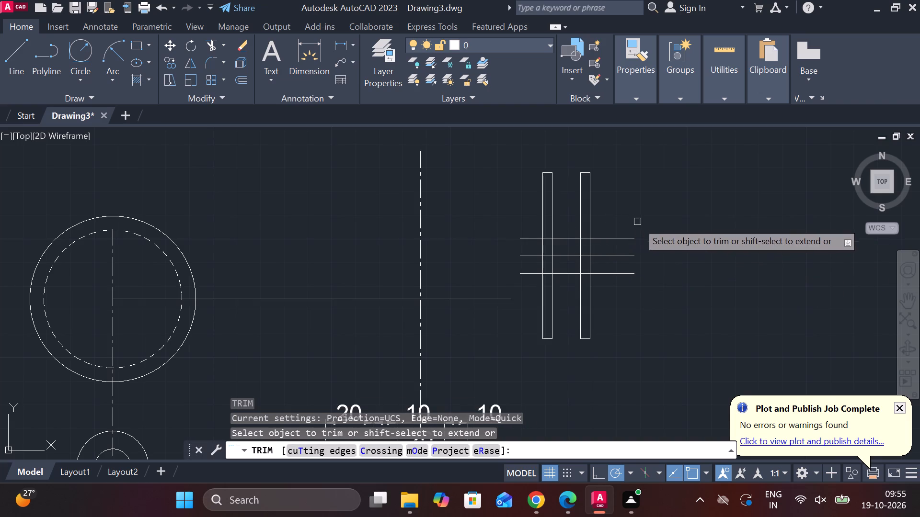
left_click_drag(524, 219, 529, 263)
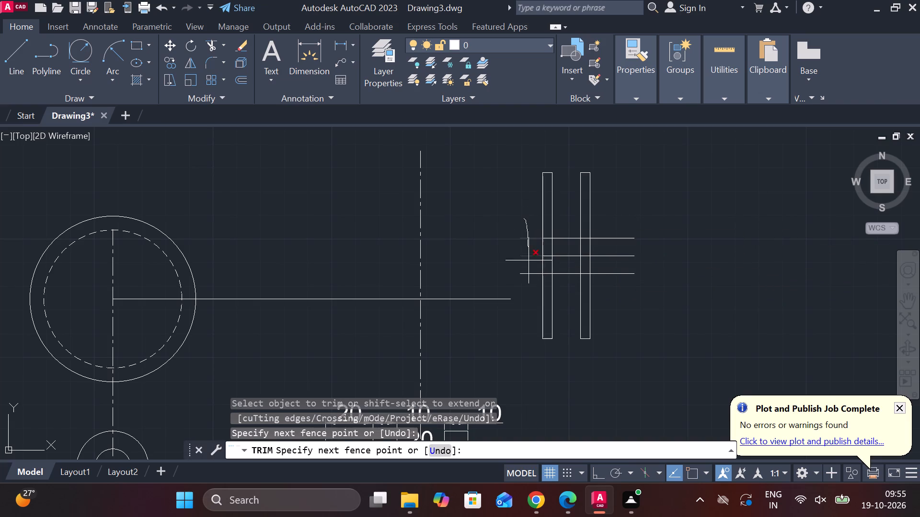
left_click_drag(529, 263, 529, 287)
left_click_drag(529, 287, 529, 292)
left_click(511, 289)
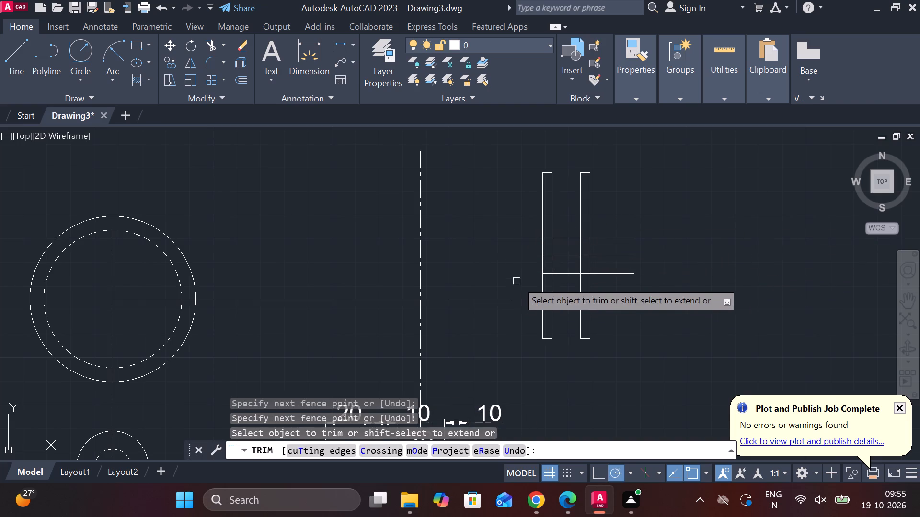
left_click_drag(607, 219, 614, 337)
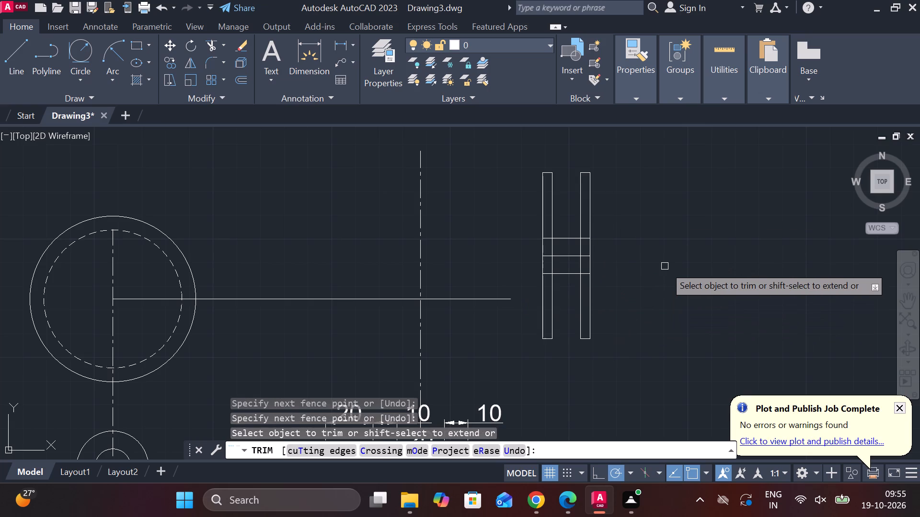
key("Escape")
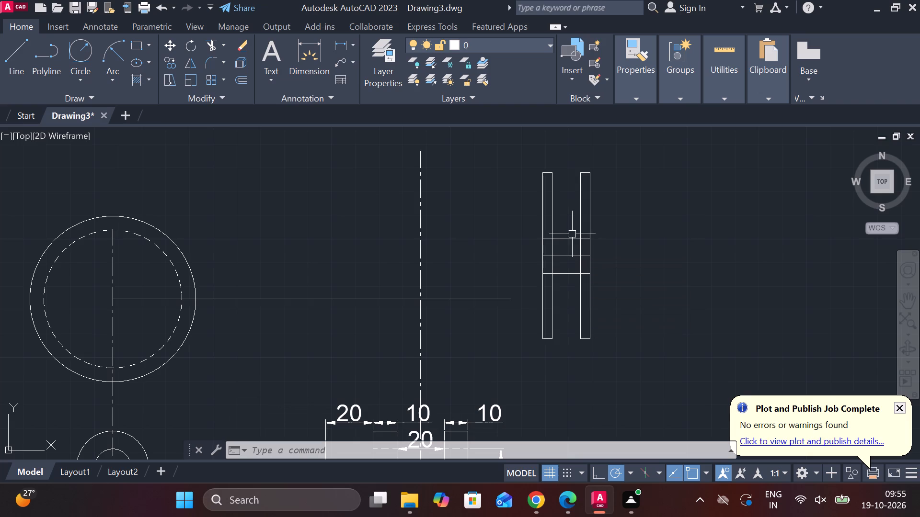
Change the linetype of the upper and lower offset lines between the strips to DASHED.
left_click(572, 240)
left_click(569, 271)
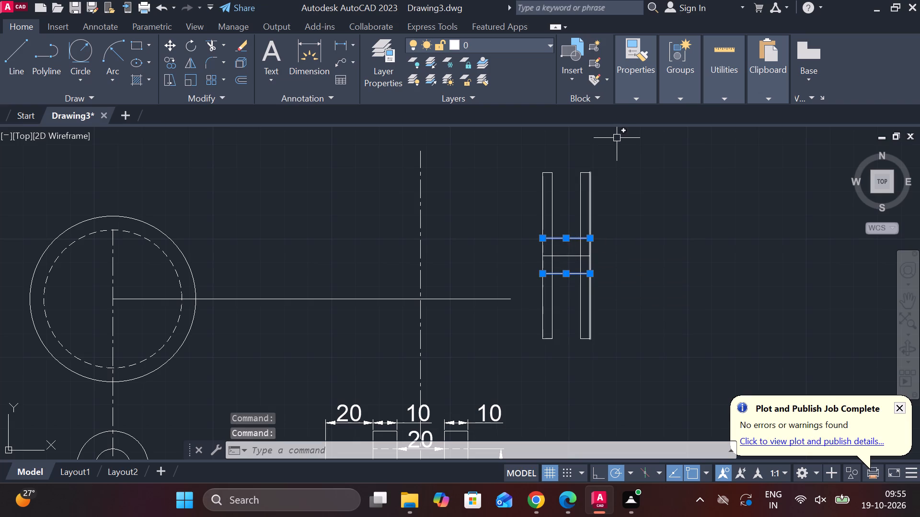
left_click(629, 102)
left_click(759, 142)
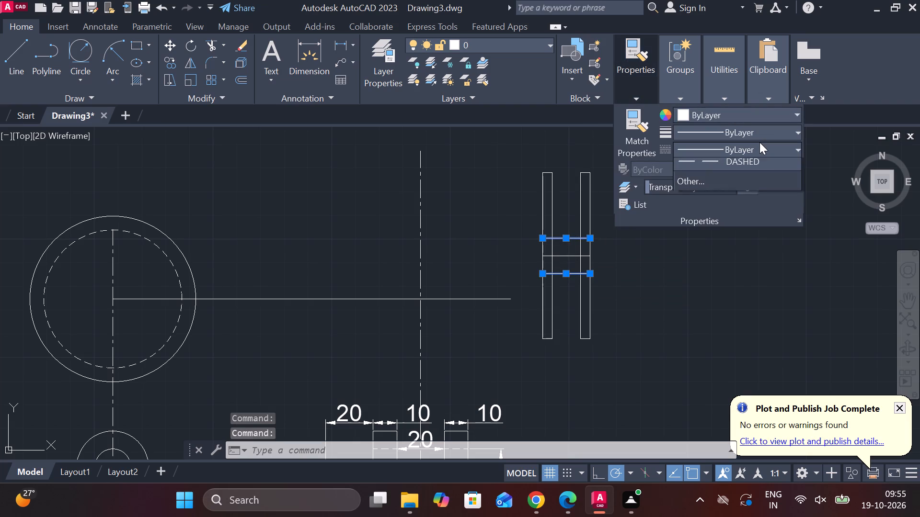
left_click(708, 232)
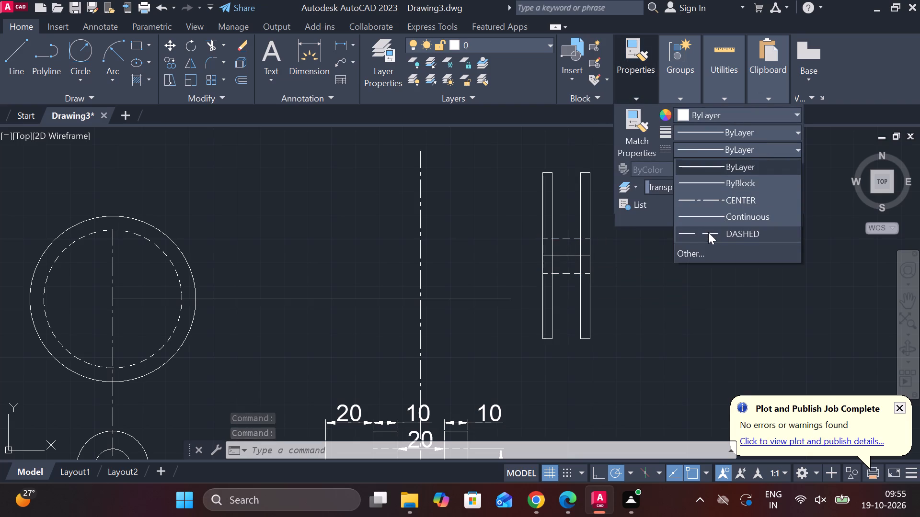
key("Escape")
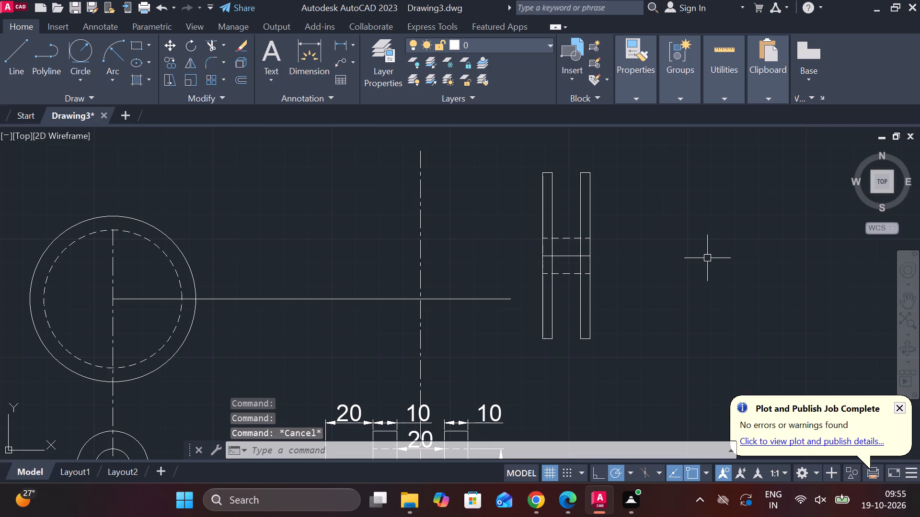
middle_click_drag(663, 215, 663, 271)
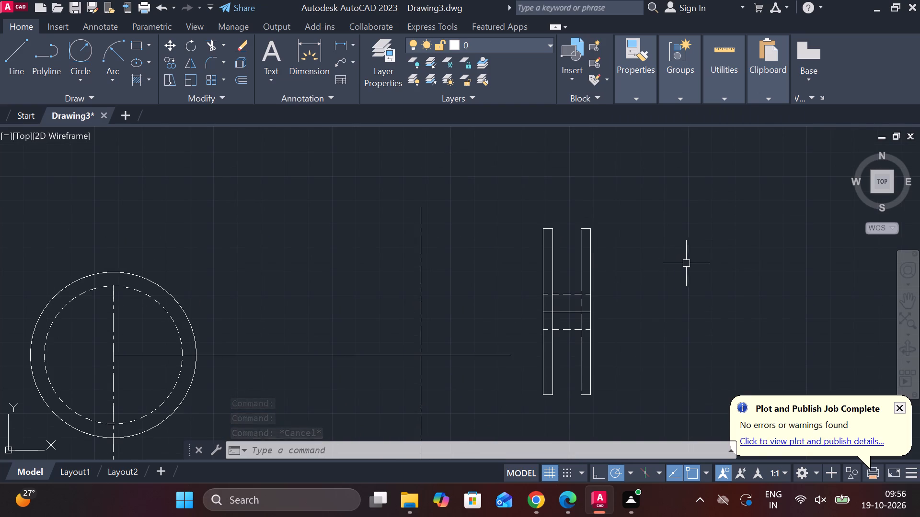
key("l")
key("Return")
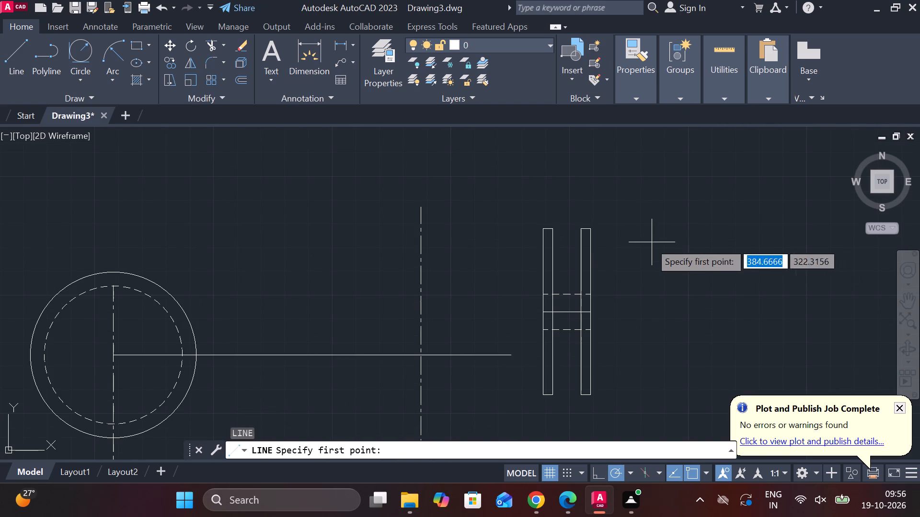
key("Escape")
Offset the top edge of the right-hand strip 6 downward.
scroll(611, 228, "up", 2)
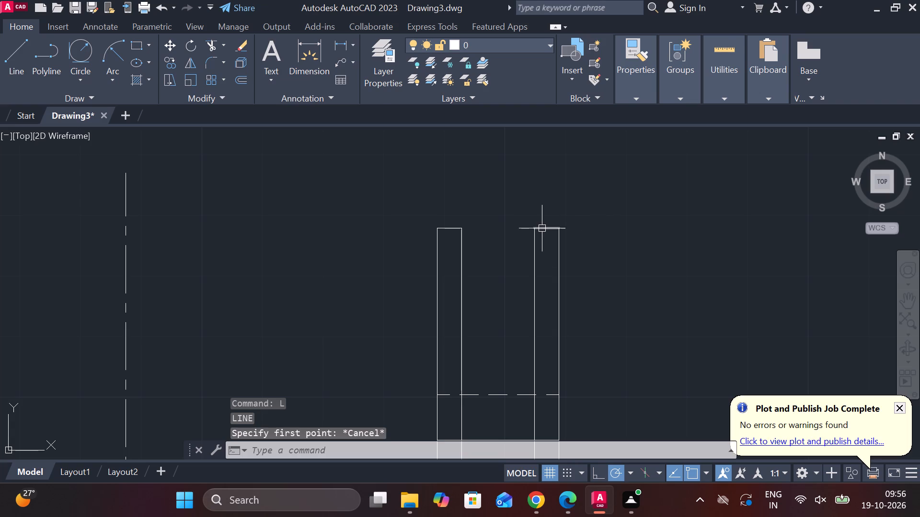
left_click(541, 228)
key("o")
key("Return")
key("Return")
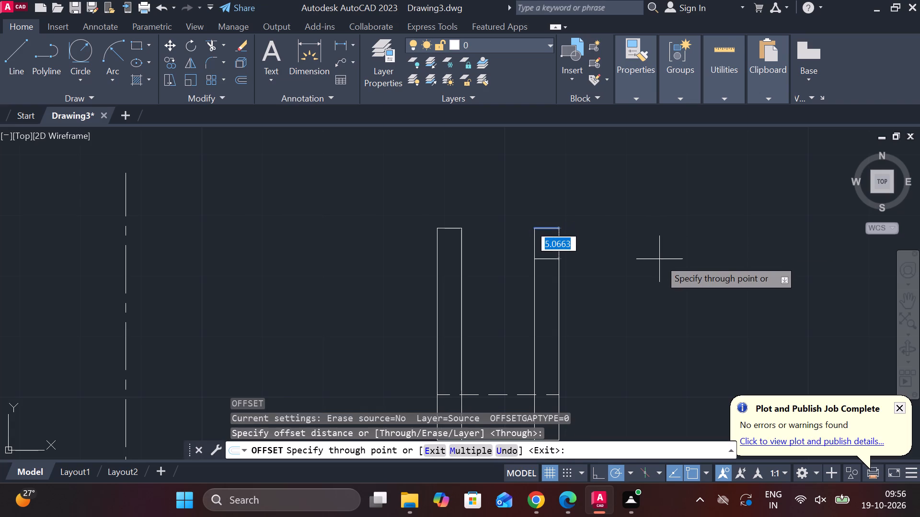
key("6")
key("Return")
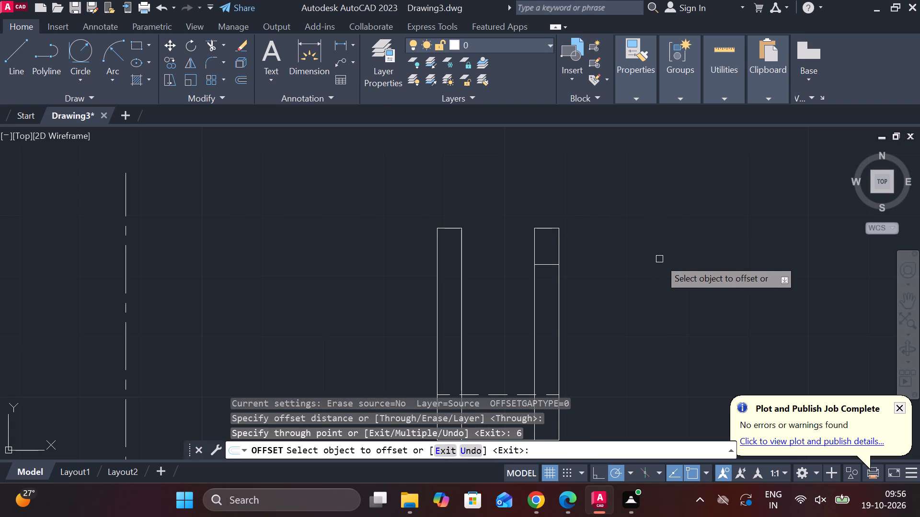
middle_click_drag(623, 265, 634, 253)
key("Escape")
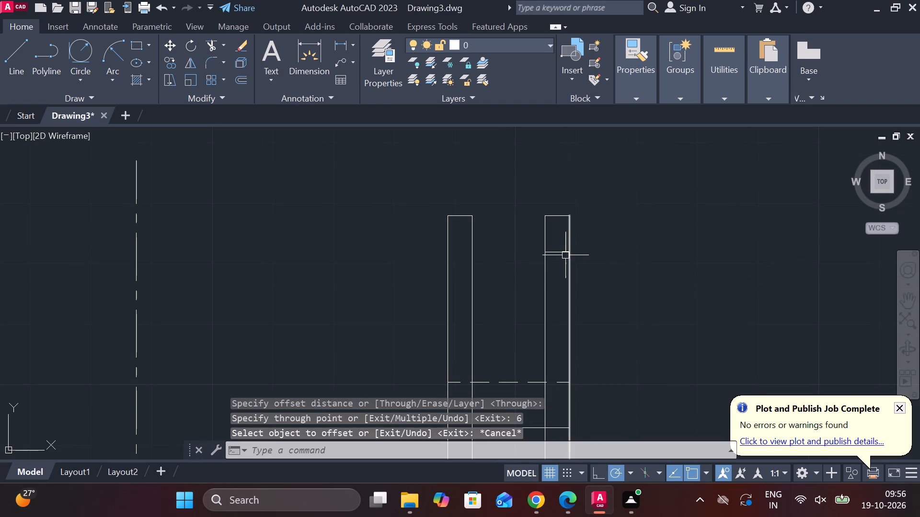
Lengthen the new offset line horizontally to the left, past the outer edge of the left-hand strip.
left_click(564, 254)
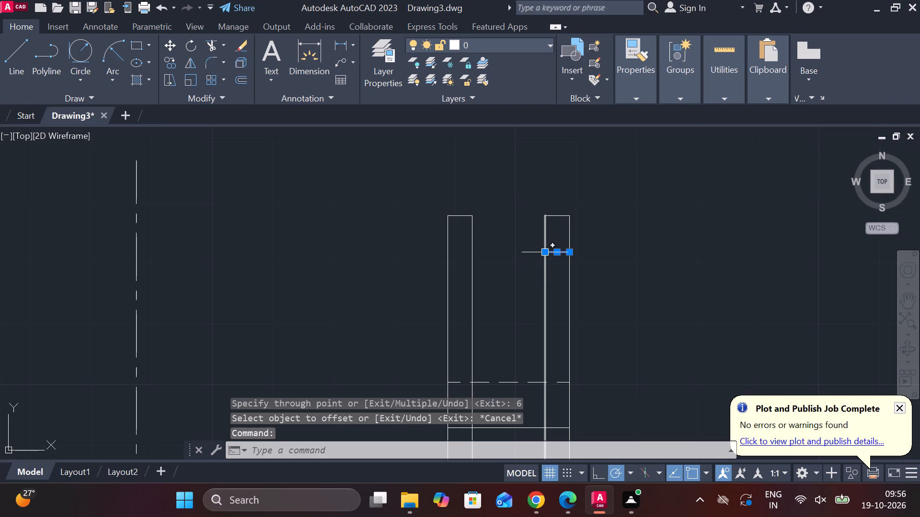
left_click(600, 286)
left_click(377, 269)
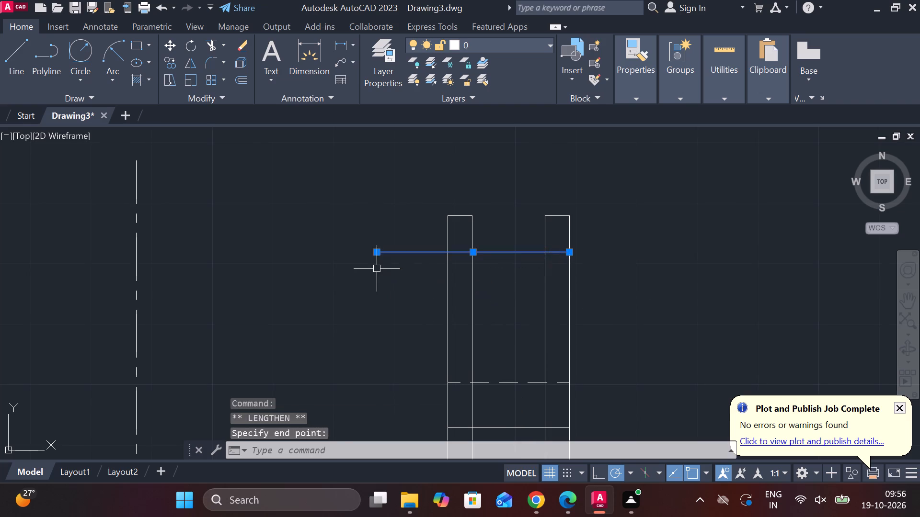
key("Escape")
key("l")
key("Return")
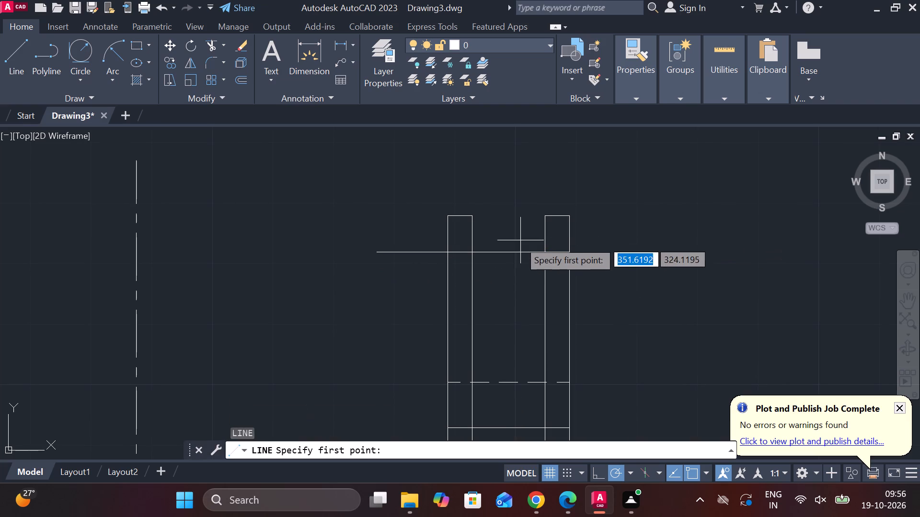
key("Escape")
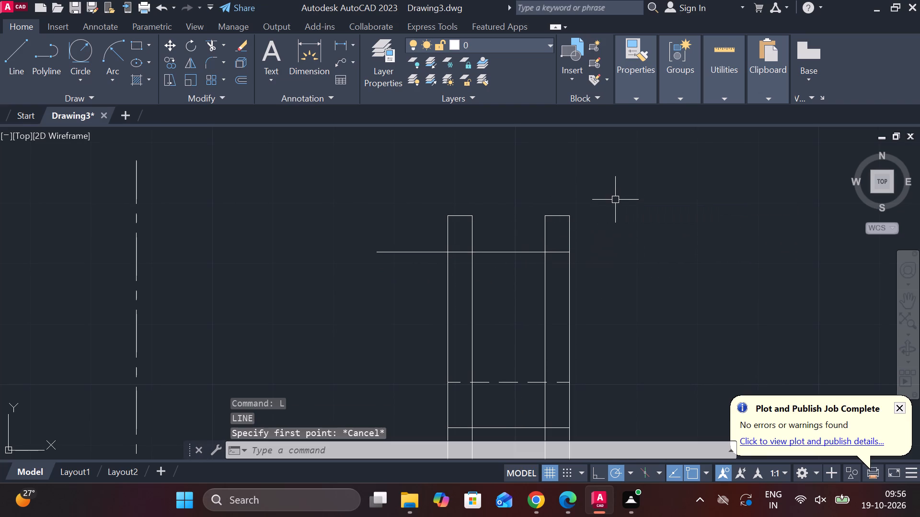
Trim the lengthened line so that only its portion between the strips' inner edges remains.
type("TR")
key("space")
left_click(411, 252)
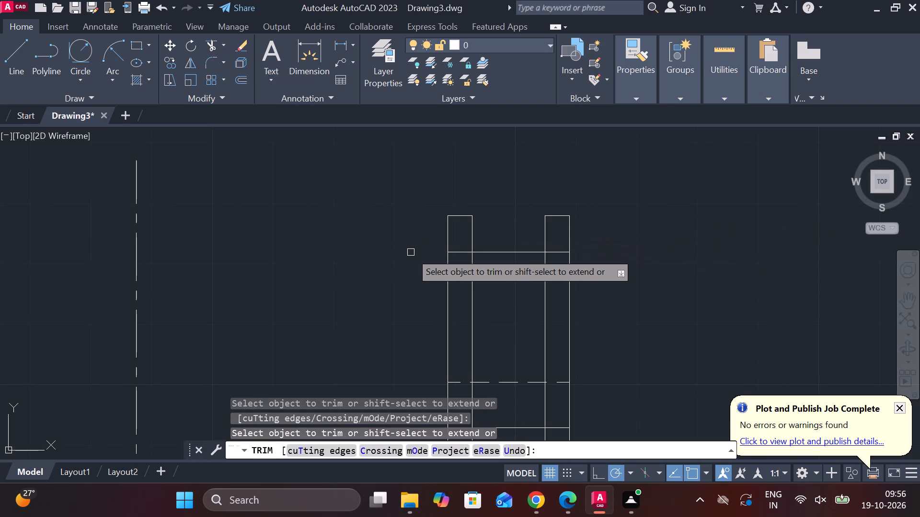
left_click(452, 255)
left_click(550, 253)
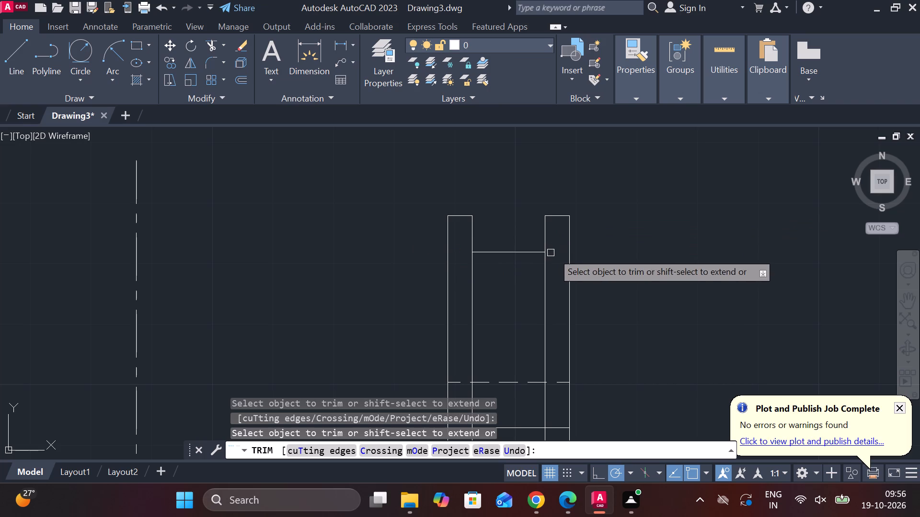
key("Escape")
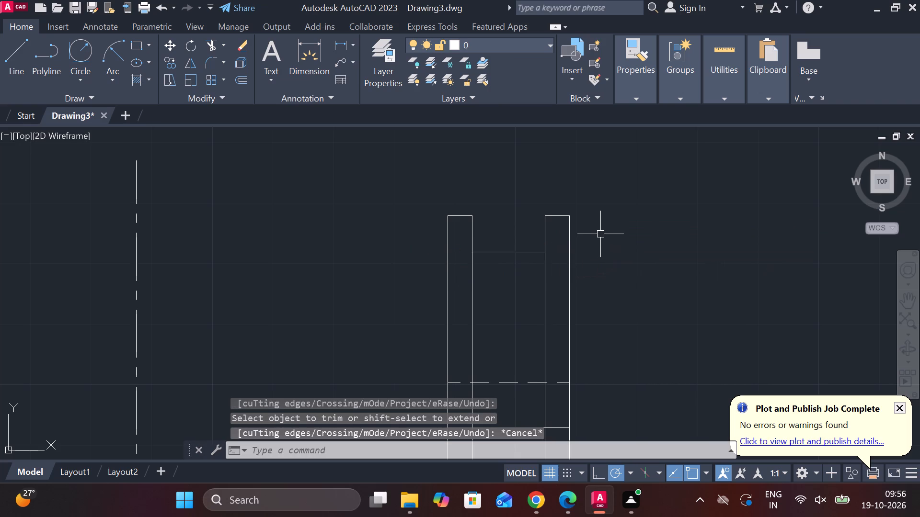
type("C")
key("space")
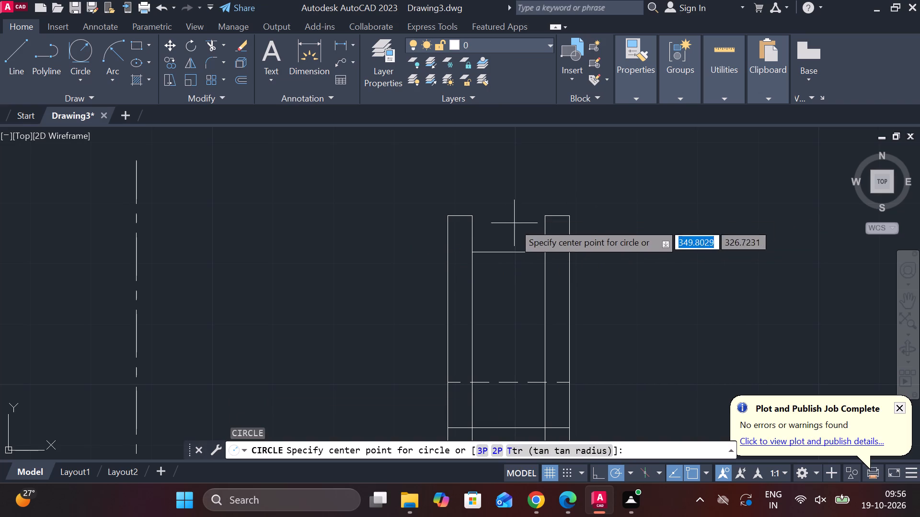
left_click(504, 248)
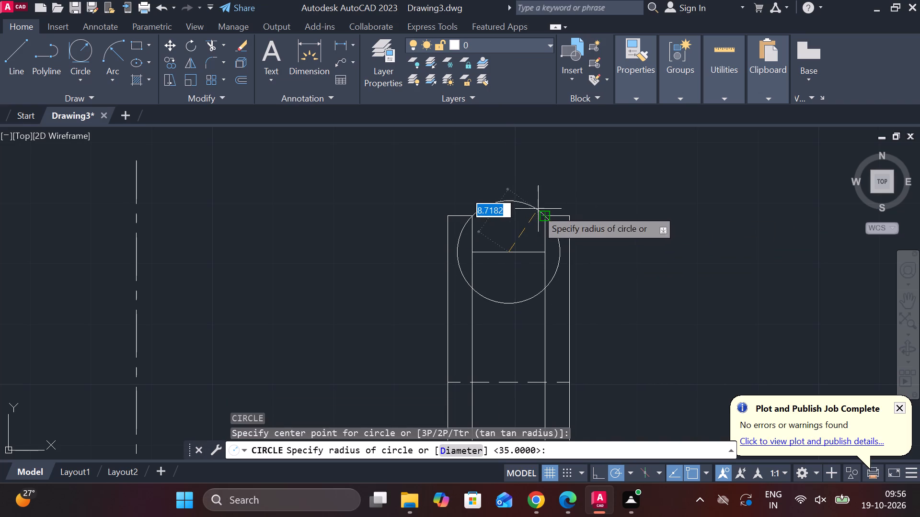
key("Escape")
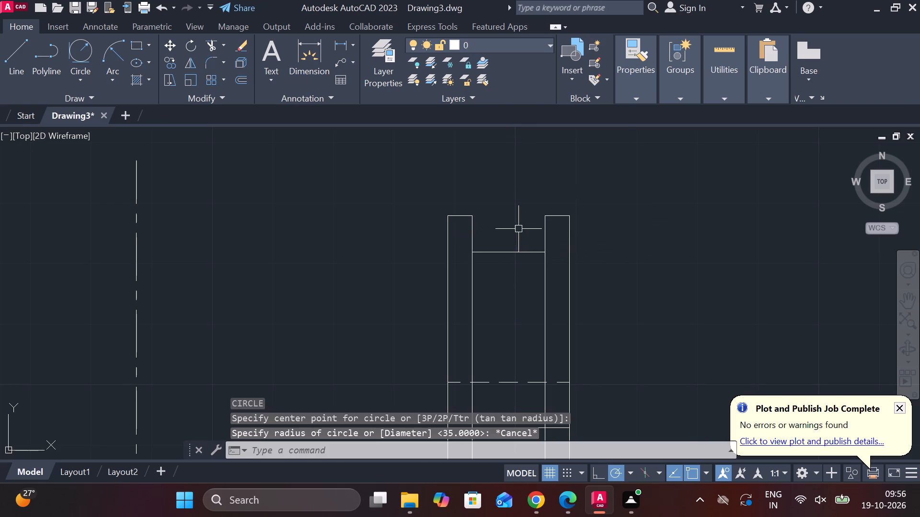
Draw a two-point circle of diameter 12 upward from the midpoint of the short line between the strips.
type("C")
key("space")
left_click(496, 450)
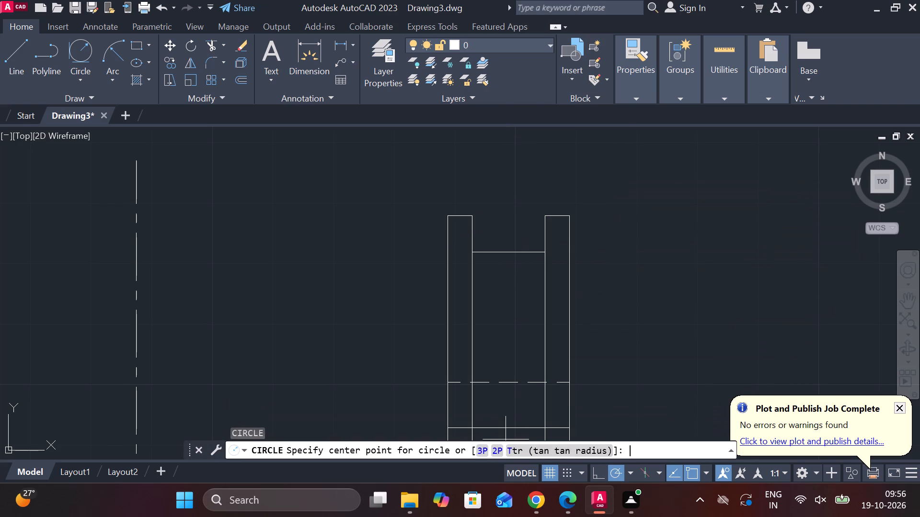
left_click(511, 246)
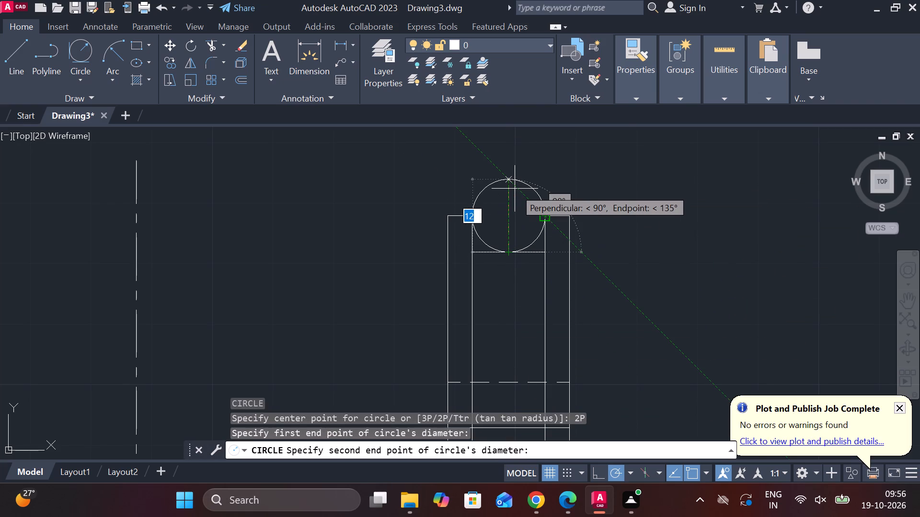
type("12")
key("space")
key("Escape")
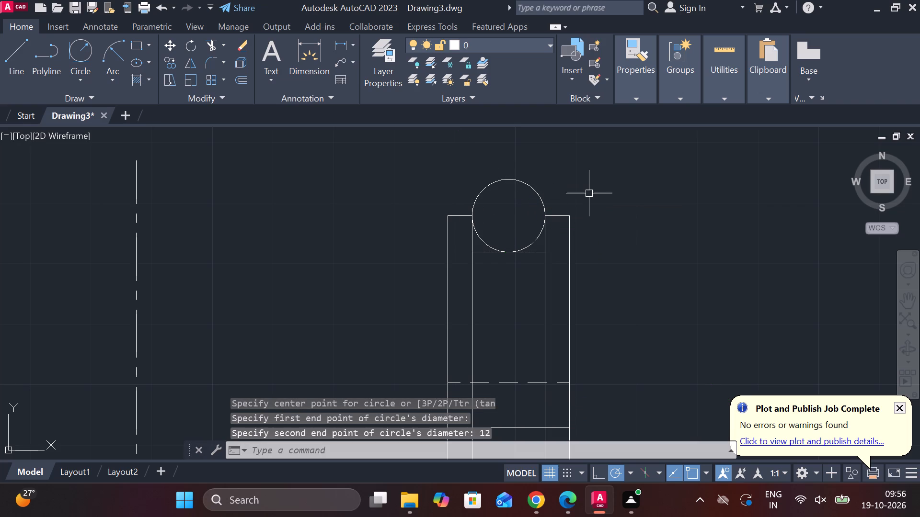
Trim away the circle's upper half and the horizontal line beneath it, keeping the lower arc as the groove between the strips.
type("TR")
key("space")
left_click_drag(547, 188, 495, 205)
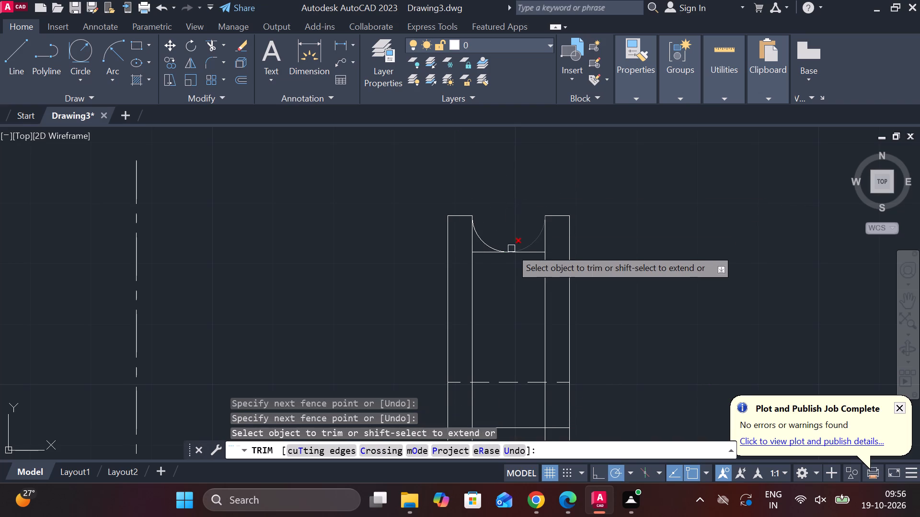
left_click(486, 254)
left_click(532, 252)
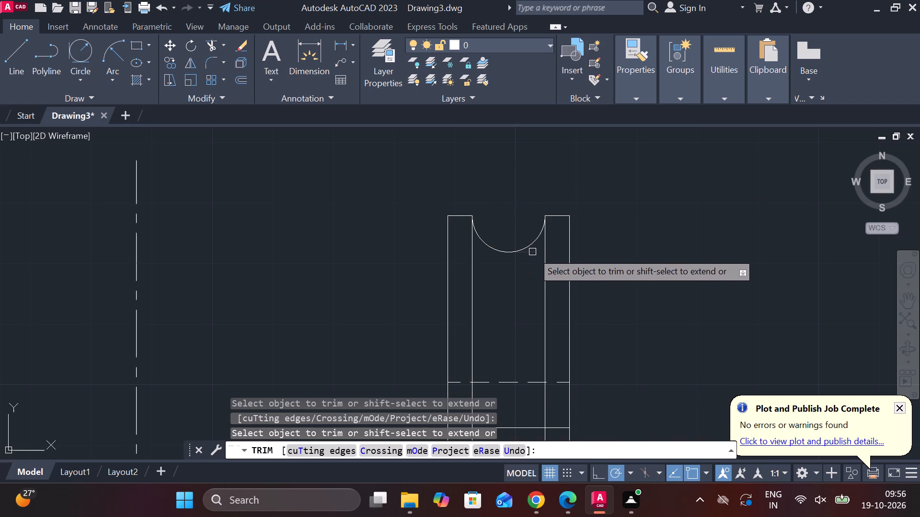
middle_click_drag(602, 256, 591, 206)
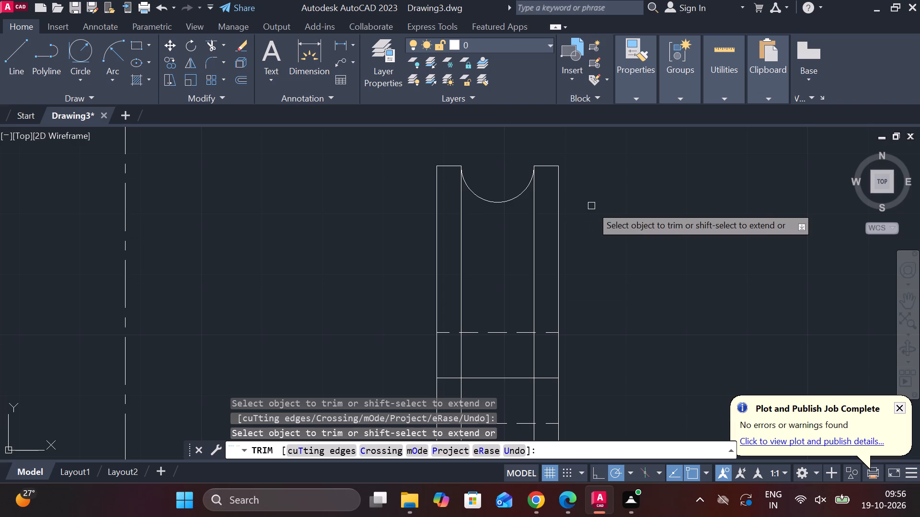
Mirror the groove arc about the pulley side view's horizontal middle line, keeping the source arc.
key("Escape")
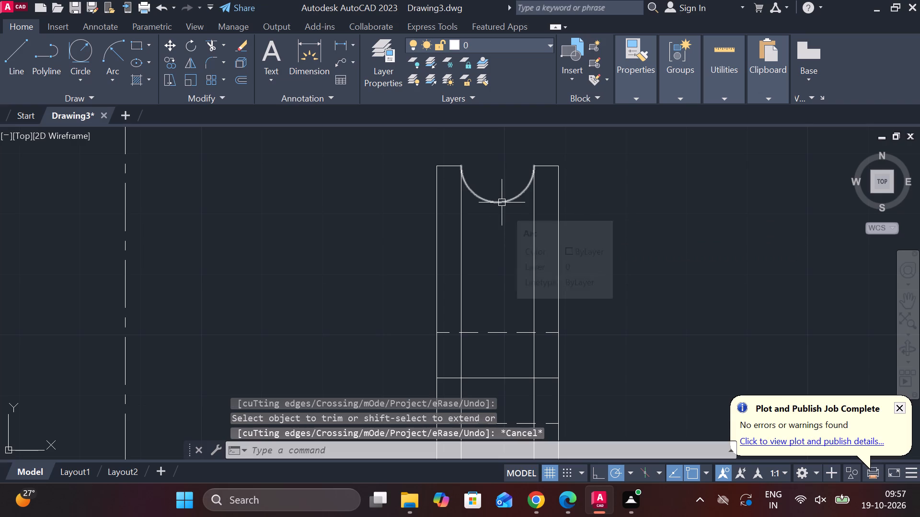
scroll(483, 196, "up", 2)
scroll(498, 210, "down", 1)
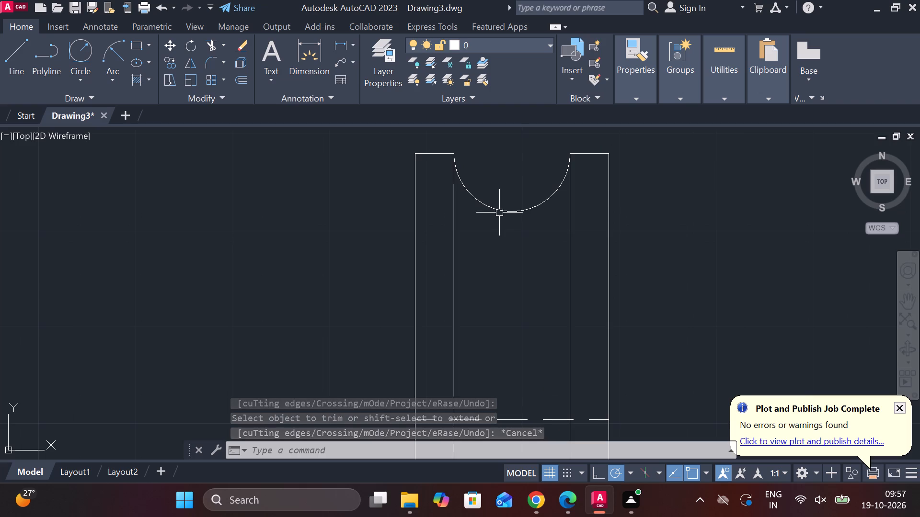
left_click(500, 214)
key("Escape")
scroll(517, 226, "down", 3)
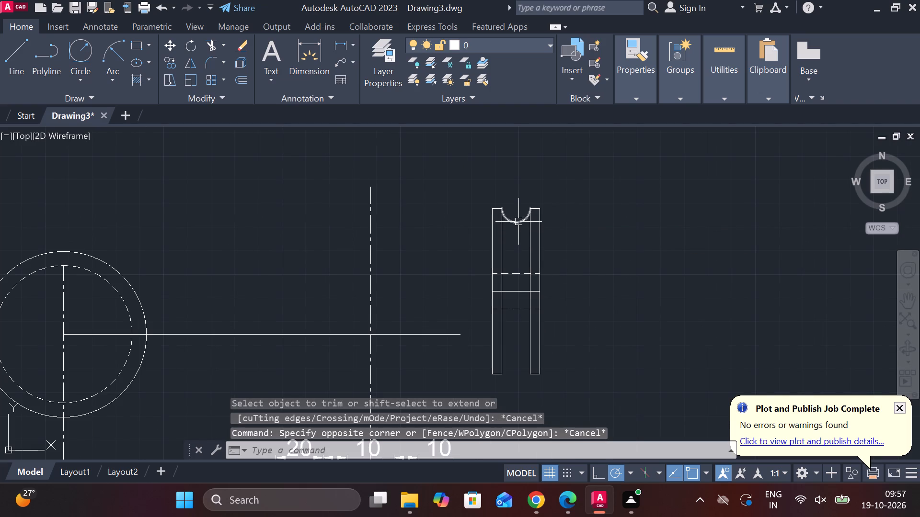
left_click(518, 222)
type("MI")
key("Return")
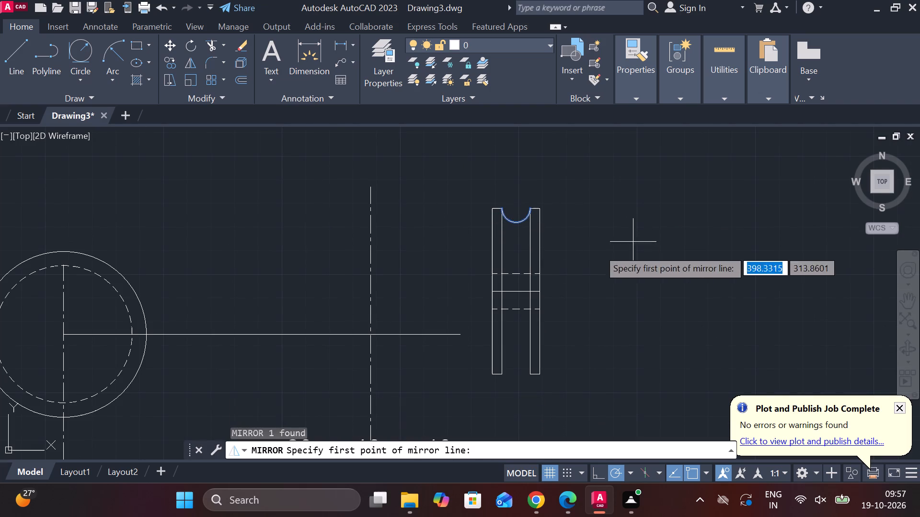
left_click(526, 290)
left_click(536, 290)
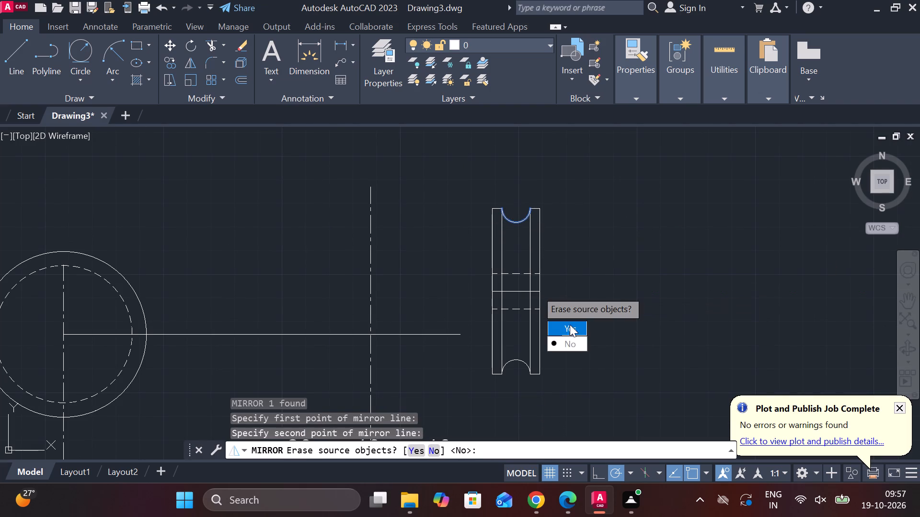
left_click_drag(573, 343, 536, 290)
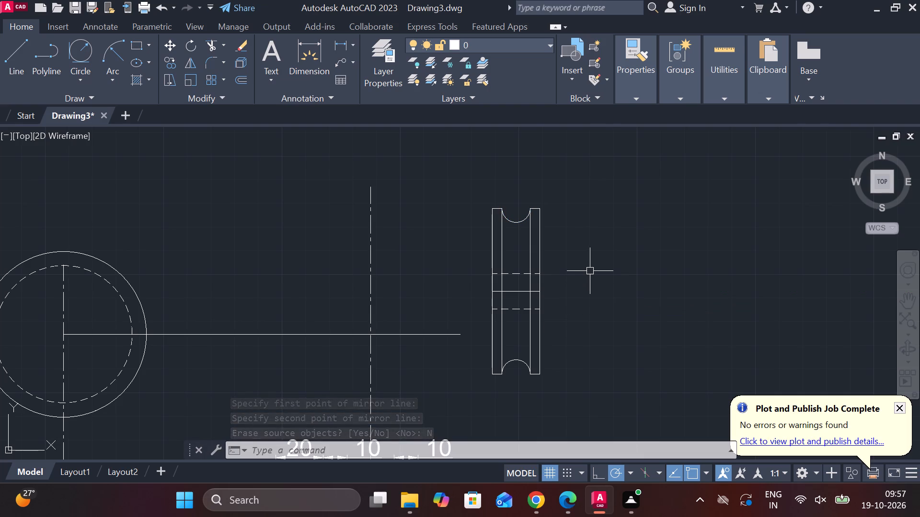
Offset the solid horizontal middle line of the pulley's side view 18 upward.
scroll(554, 270, "up", 1)
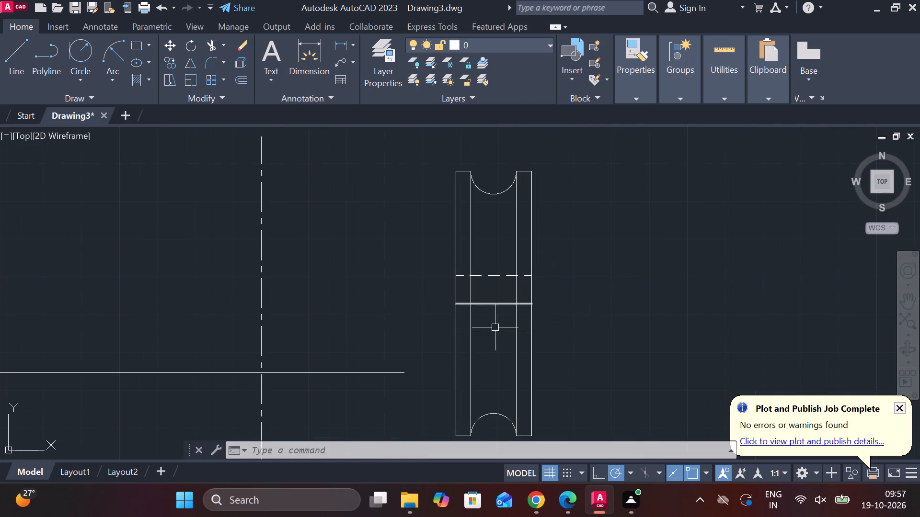
left_click(505, 300)
left_click(504, 305)
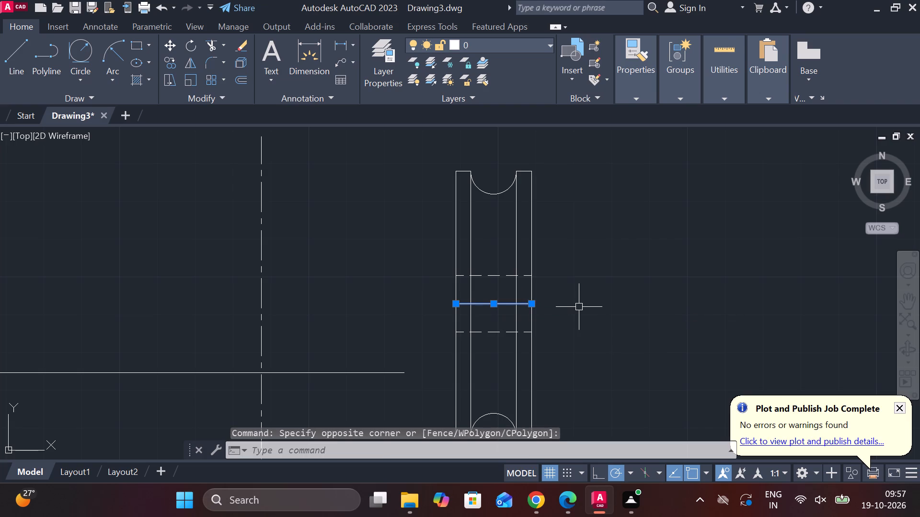
key("0")
key("BackSpace")
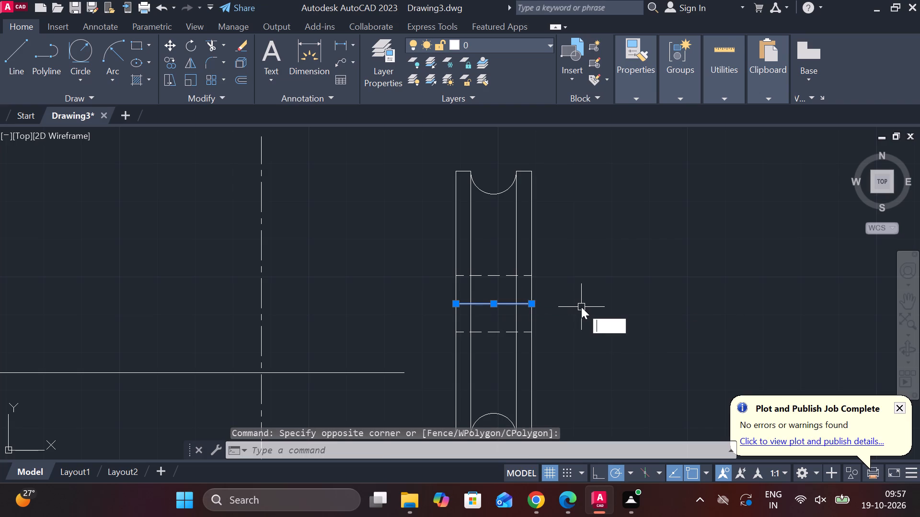
key("o")
key("Return")
key("Return")
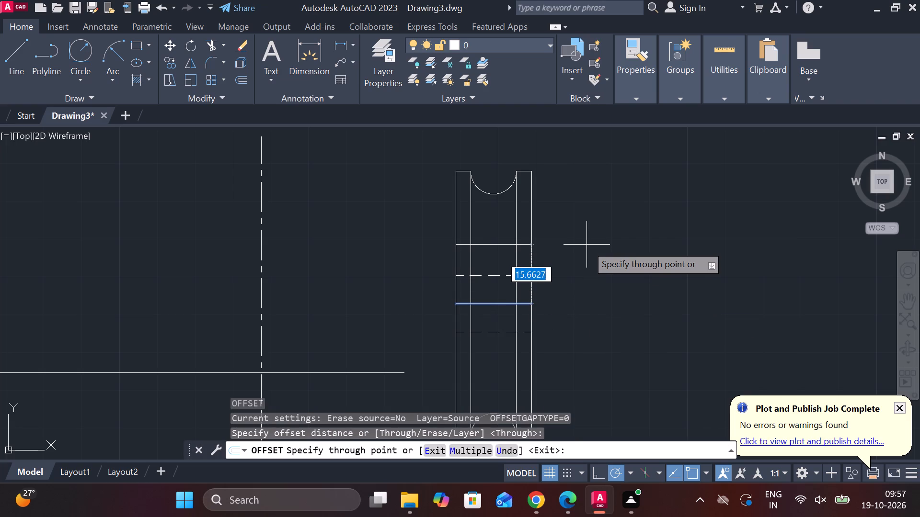
type("18")
key("Return")
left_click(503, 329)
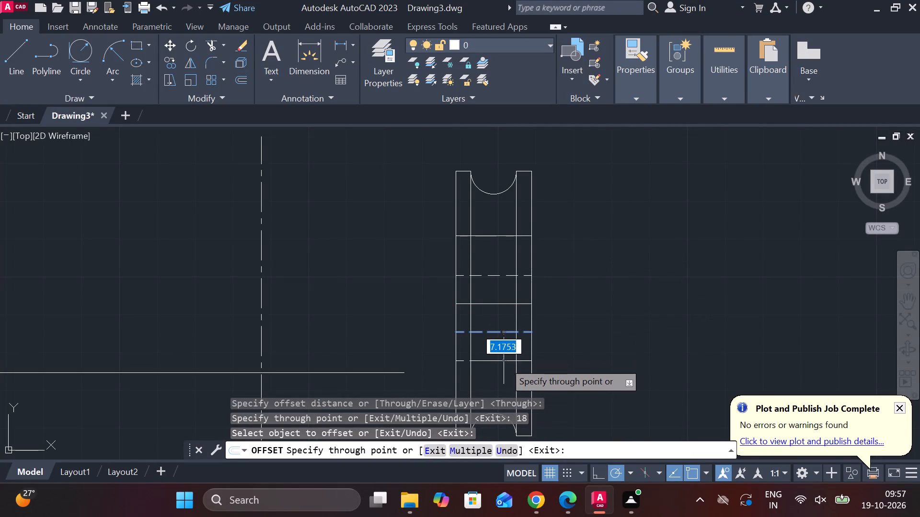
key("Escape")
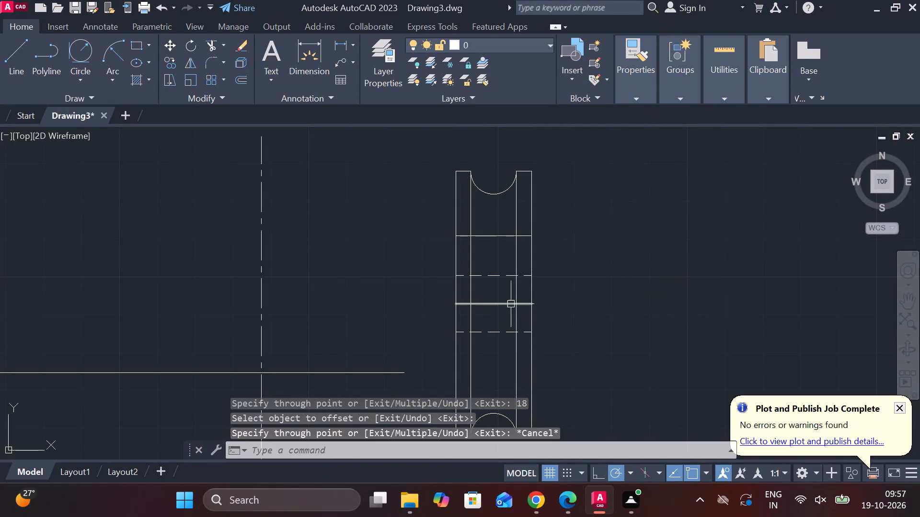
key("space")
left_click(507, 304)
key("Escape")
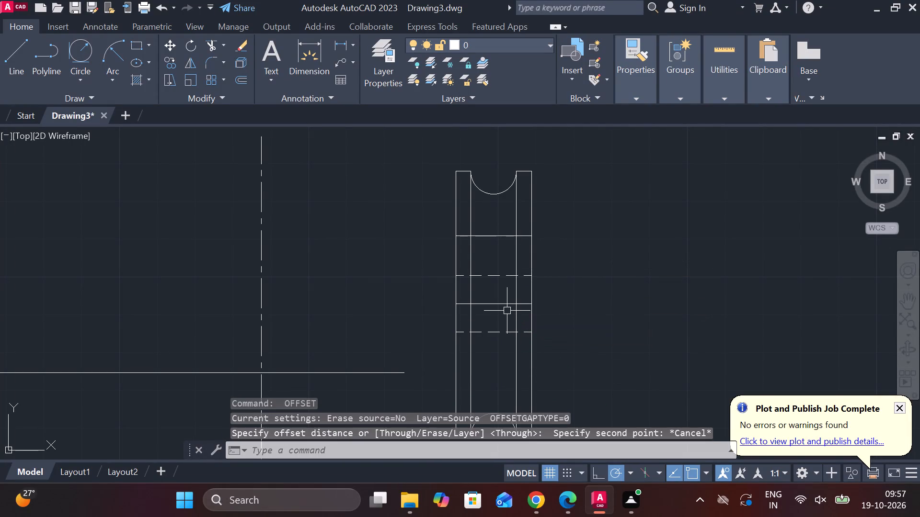
Offset the same solid middle line 18 downward.
key("space")
key("space")
left_click(501, 303)
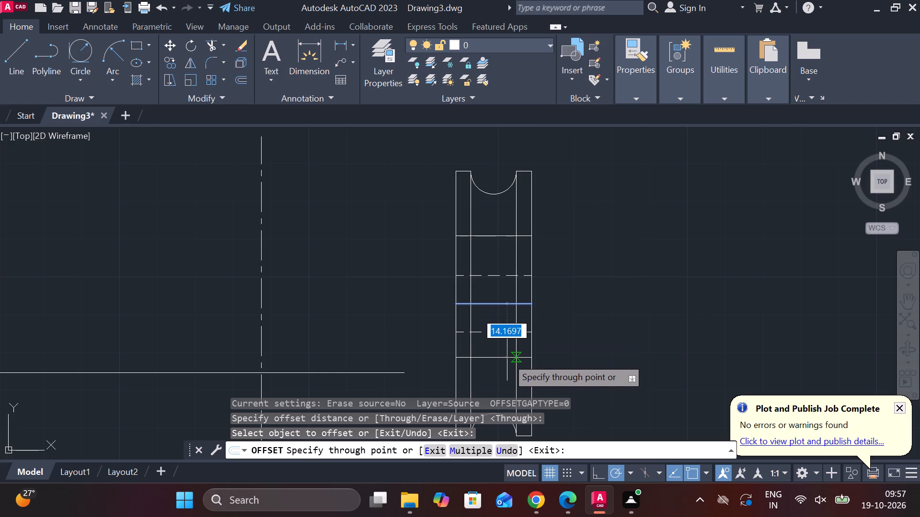
type("18")
key("Return")
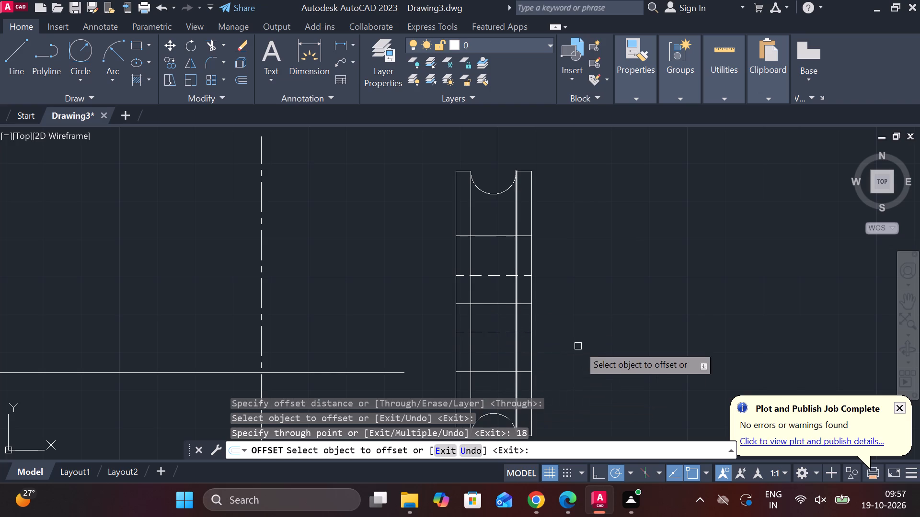
middle_click_drag(585, 332, 585, 291)
key("Escape")
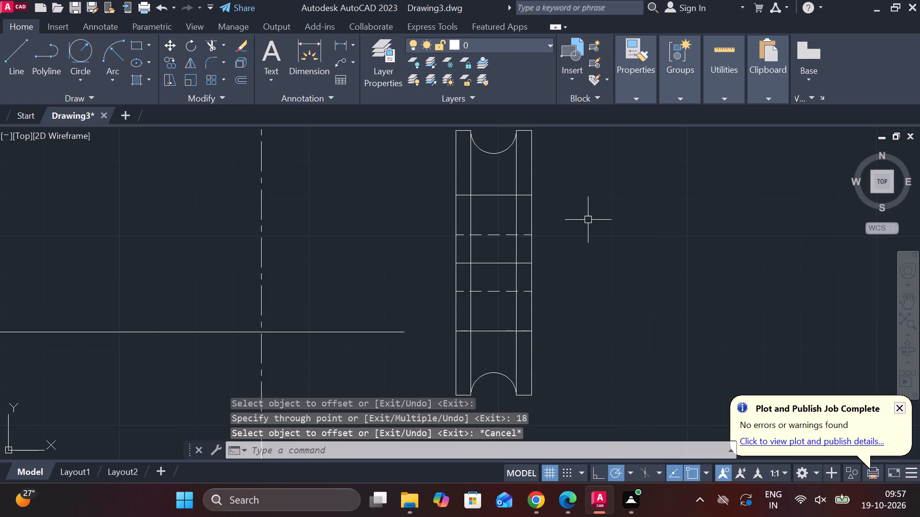
Draw the hub projection on the pulley's right side: 2 outward from the upper offset line, 36 down, and back to the outer edge.
key("l")
key("Return")
double_click(534, 192)
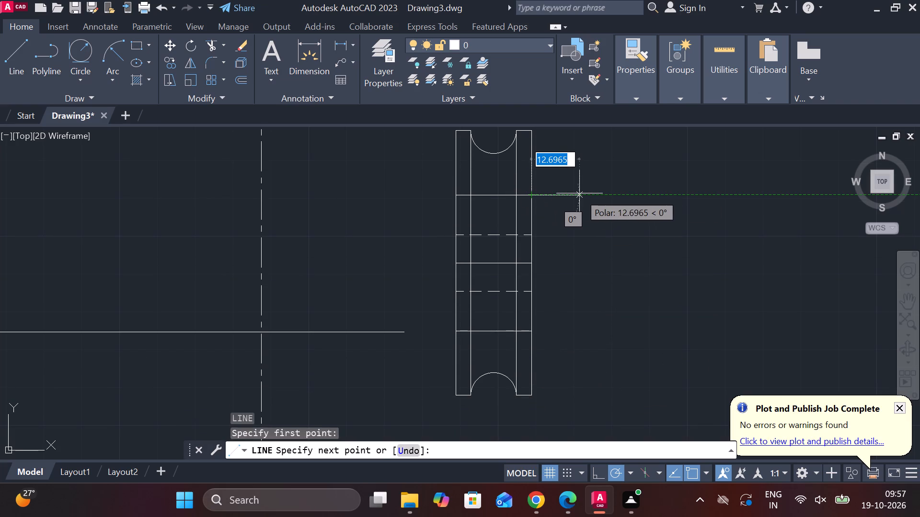
type("2")
key("space")
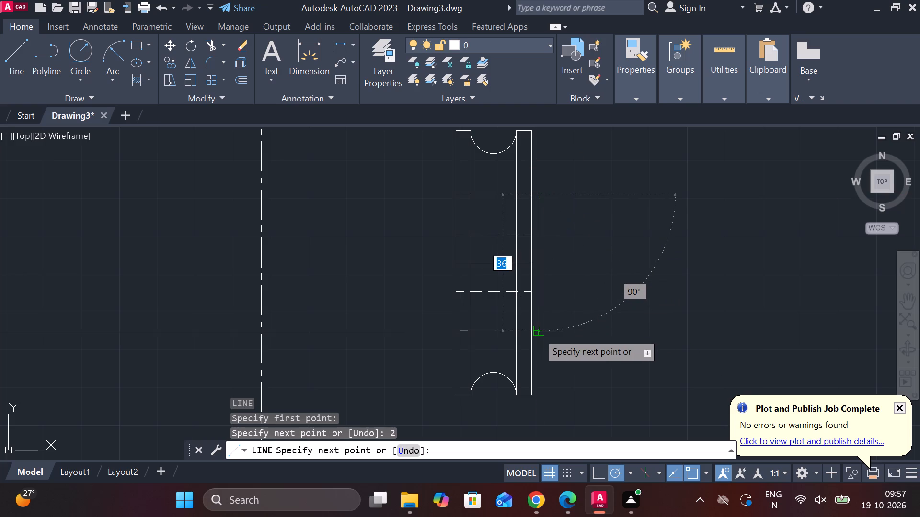
scroll(537, 332, "up", 3)
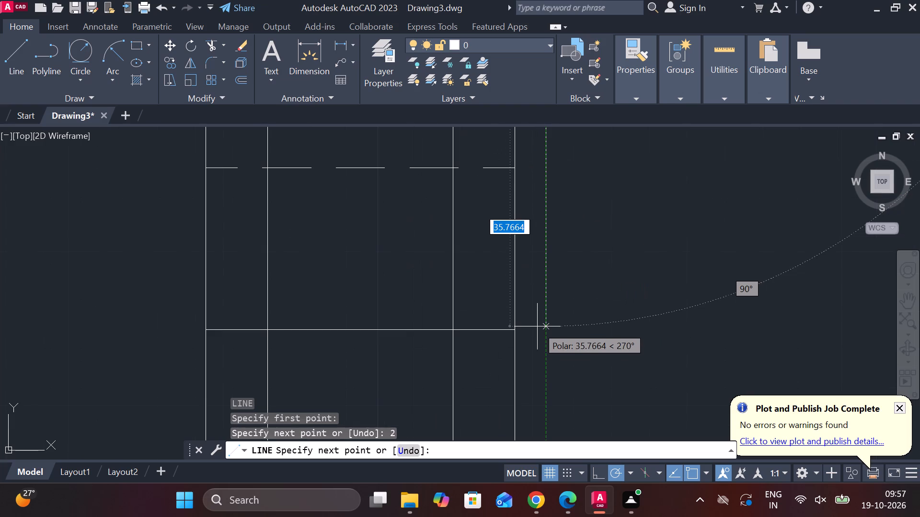
key("3")
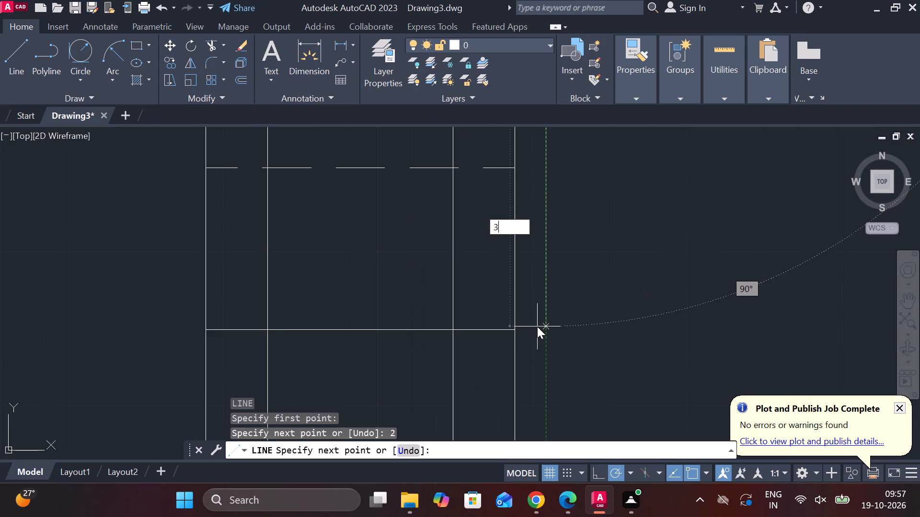
key("6")
key("Return")
scroll(522, 333, "up", 1)
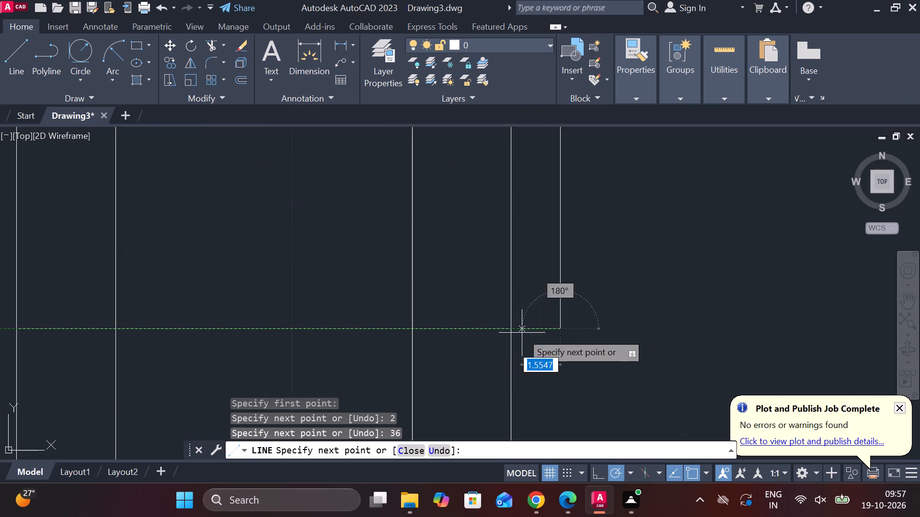
scroll(522, 333, "up", 1)
left_click(500, 328)
key("Escape")
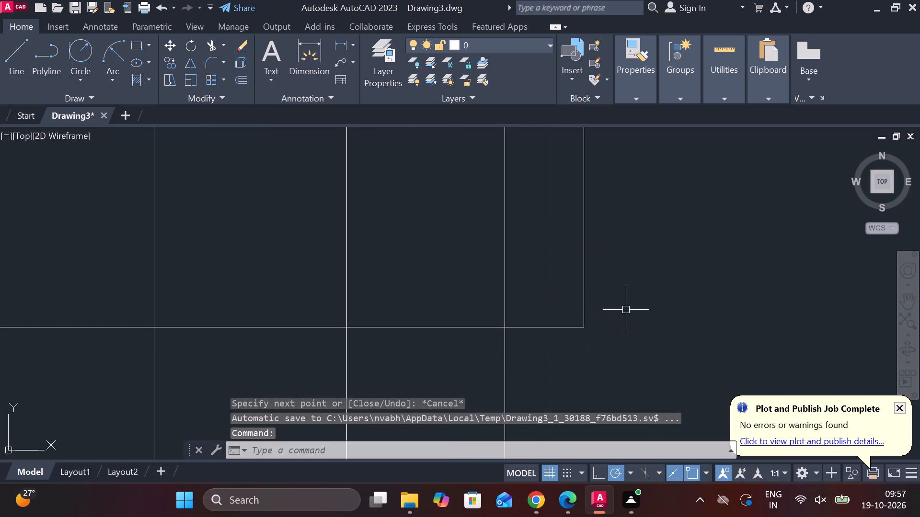
Draw the matching hub projection on the pulley's left side: 2 outward, 36 down, and back to the outer edge.
scroll(626, 310, "down", 4)
key("l")
key("Return")
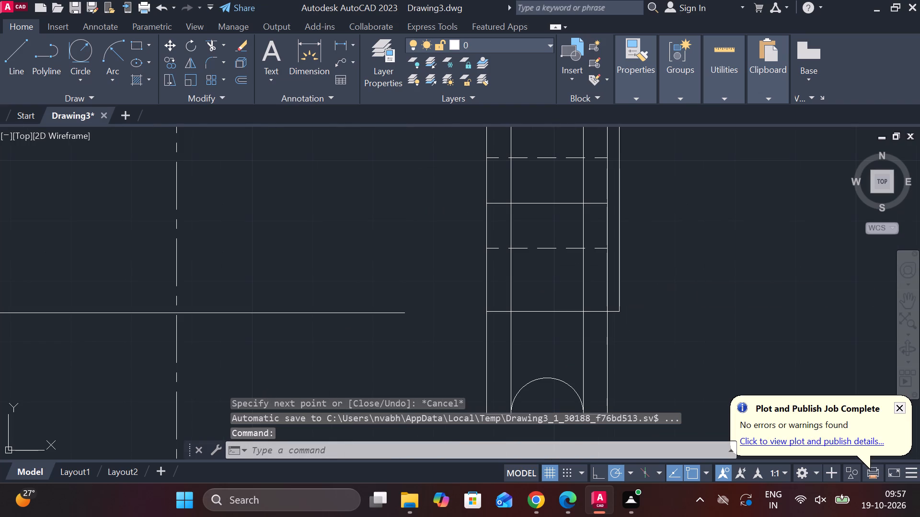
middle_click_drag(448, 197, 448, 333)
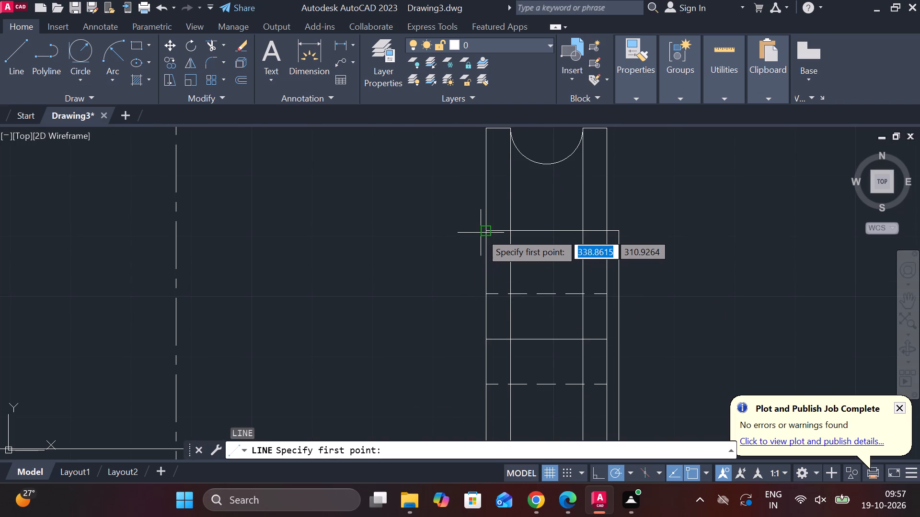
left_click(486, 232)
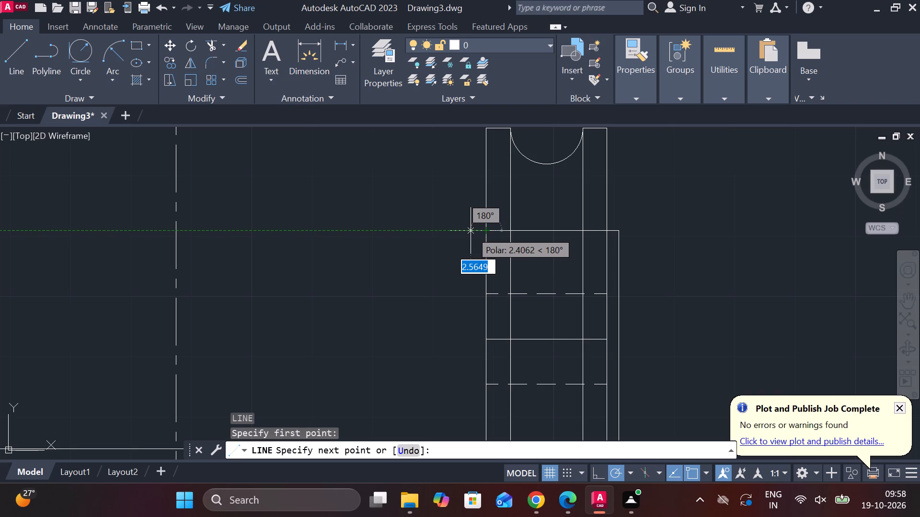
type("2")
key("space")
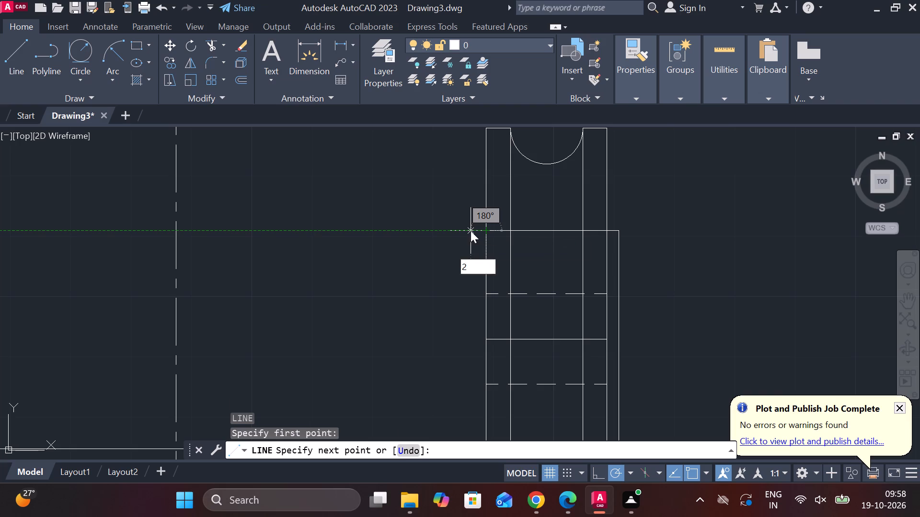
middle_click_drag(479, 299, 434, 192)
middle_click_drag(410, 358, 409, 309)
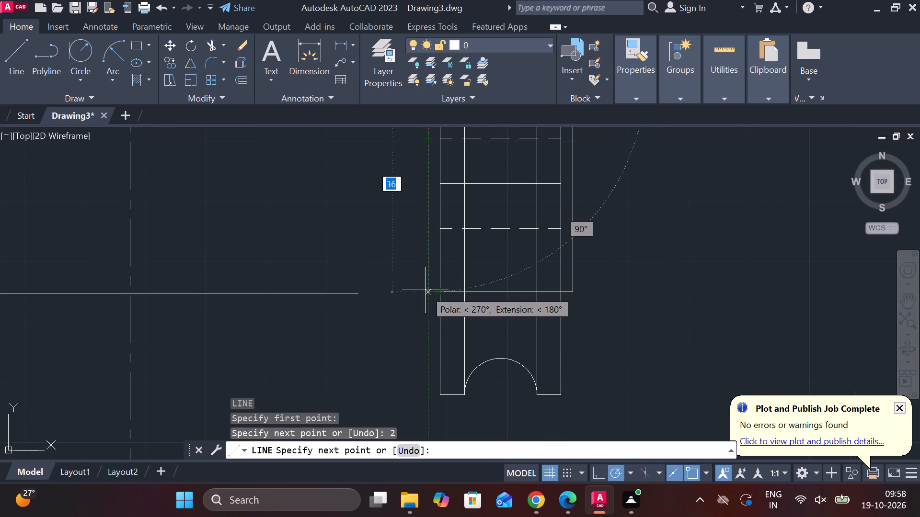
type("36")
key("space")
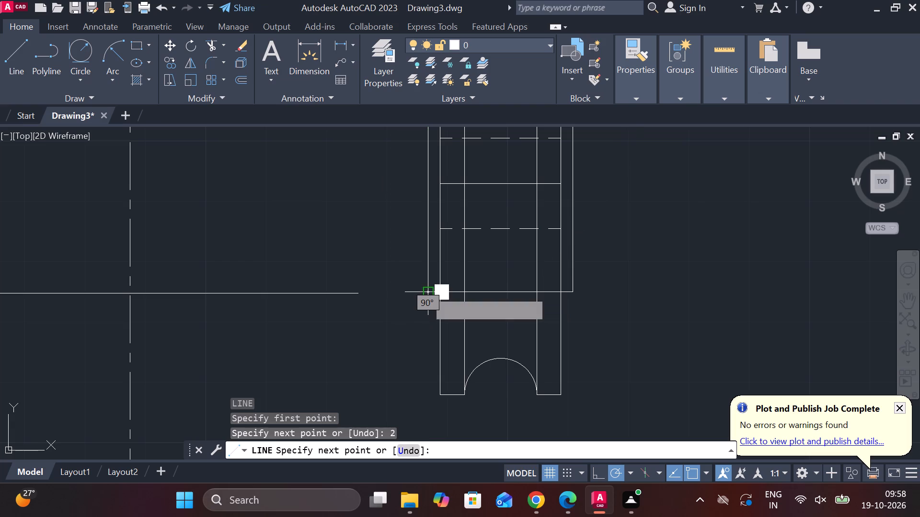
left_click(438, 294)
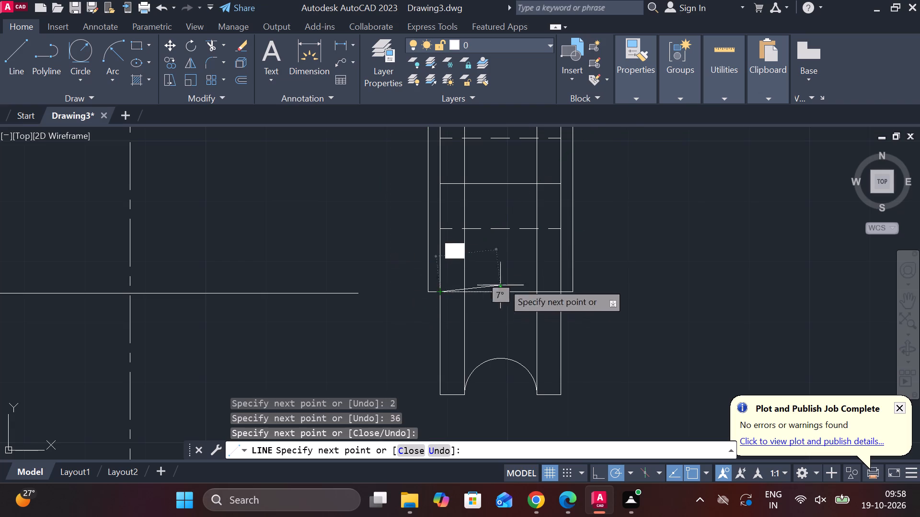
key("Escape")
Move the pulley's side view by the midpoint of its middle line onto the intersection of the vertical centreline and the horizontal projection line.
scroll(548, 271, "down", 3)
scroll(566, 278, "up", 2)
middle_click_drag(573, 282, 592, 293)
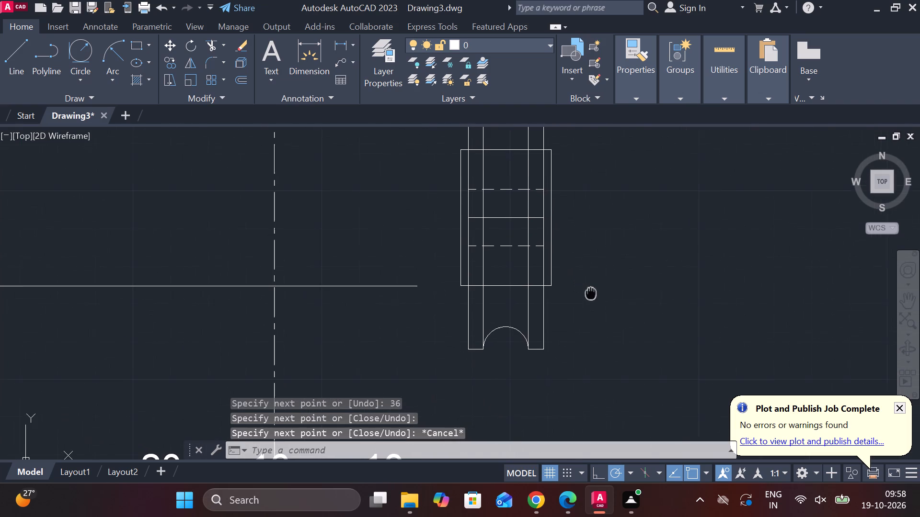
middle_click_drag(592, 293, 591, 293)
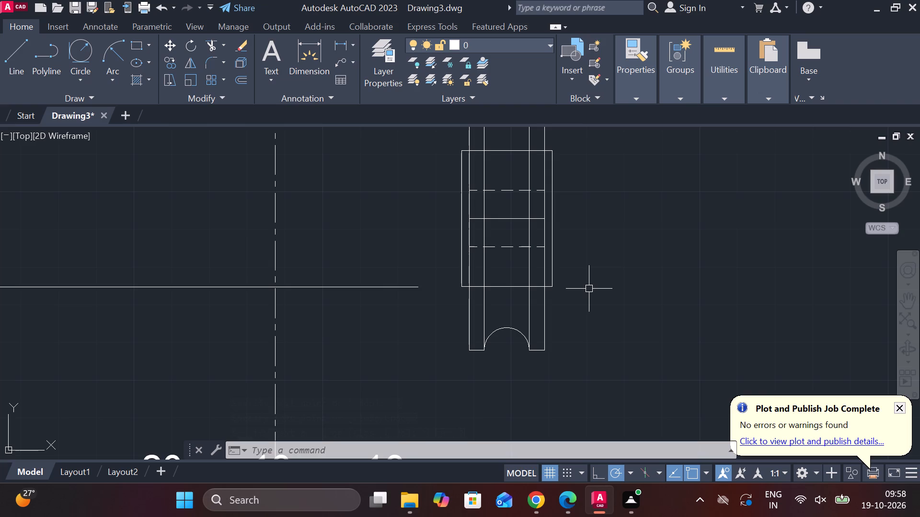
scroll(589, 281, "down", 1)
left_click(462, 151)
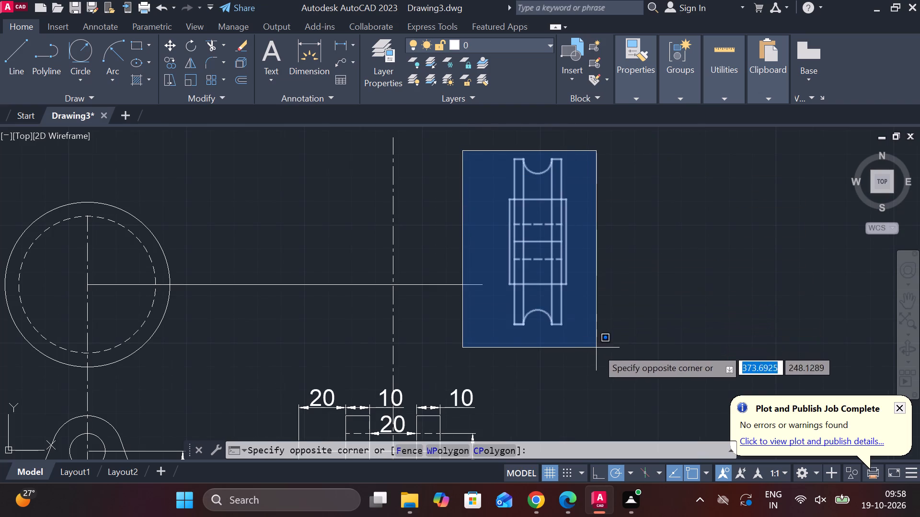
left_click(598, 349)
key("m")
key("Return")
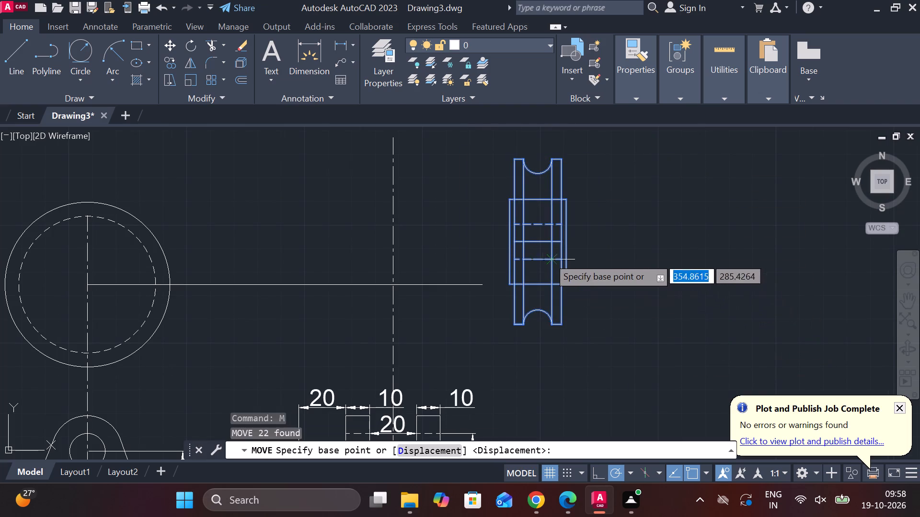
left_click(539, 244)
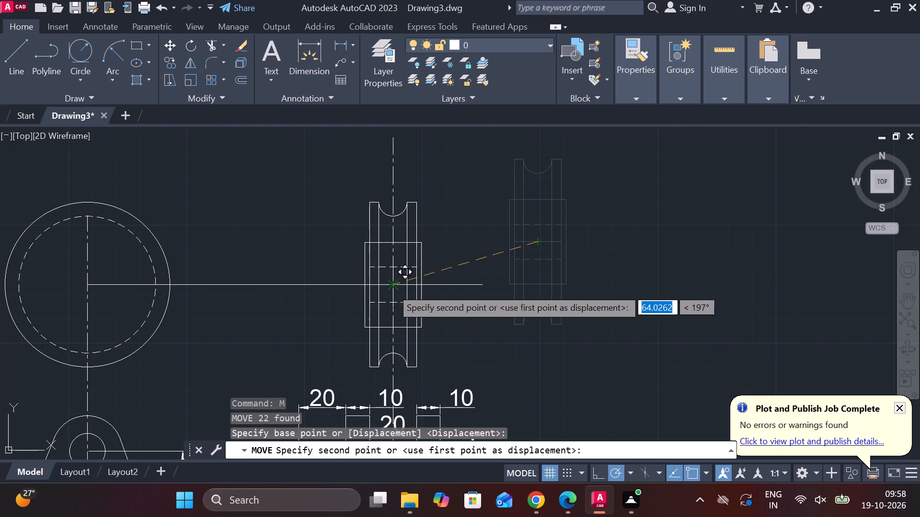
left_click(391, 288)
Lengthen the horizontal line through both pulley views, extending it past the front-view circle on the left and farther beyond the side view on the right.
scroll(434, 269, "down", 3)
scroll(441, 269, "up", 2)
middle_click_drag(445, 270, 519, 247)
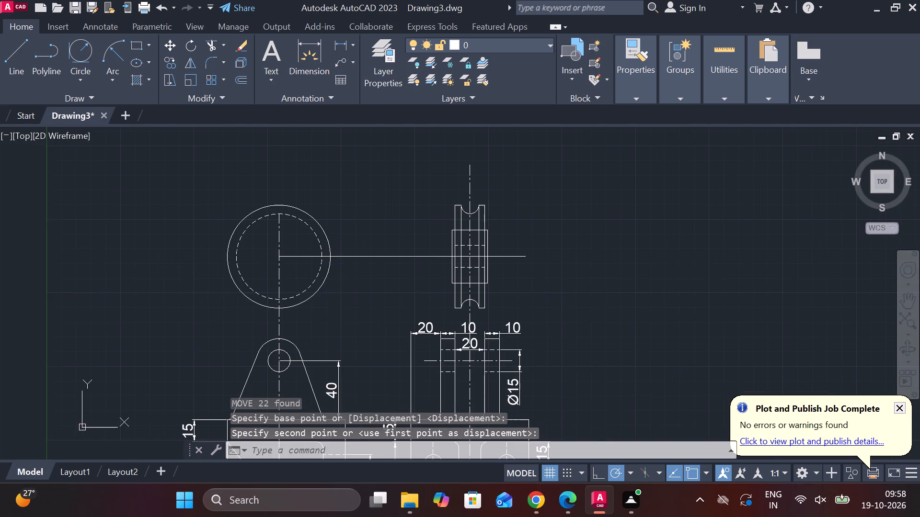
left_click(416, 257)
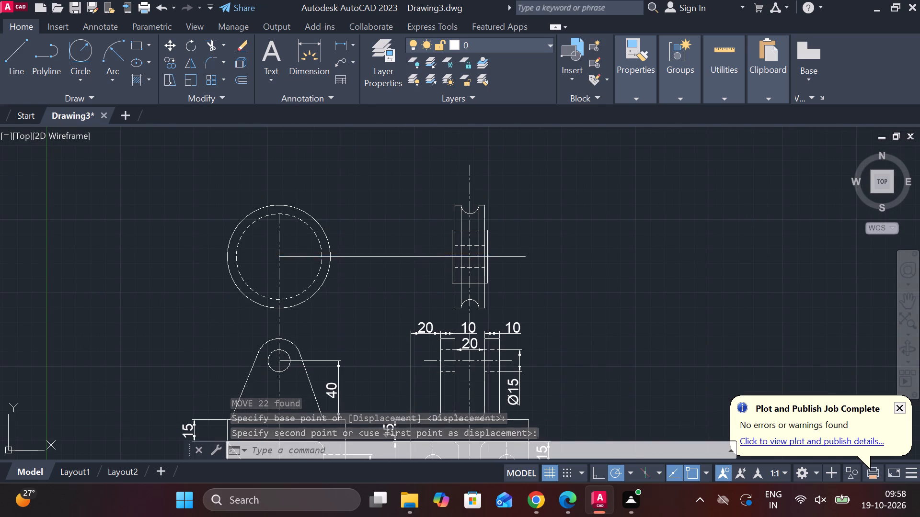
middle_click_drag(367, 248, 398, 252)
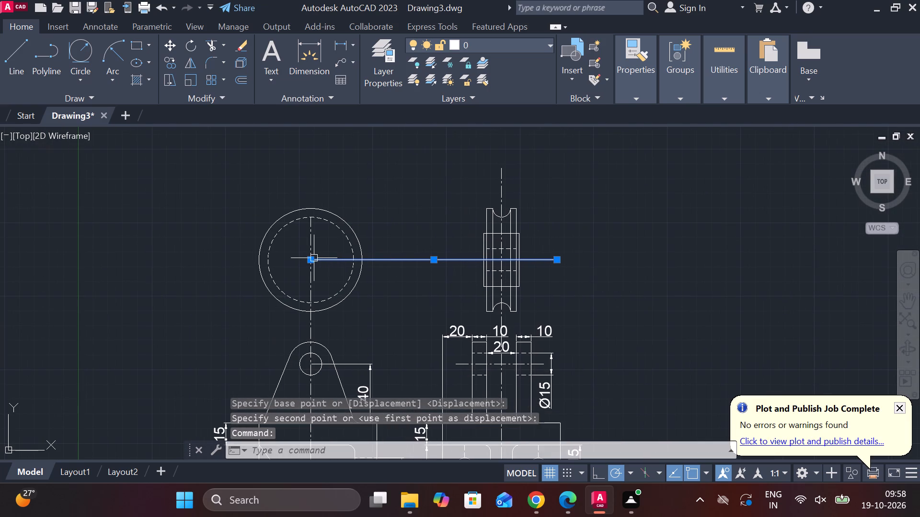
left_click(347, 293)
left_click(197, 280)
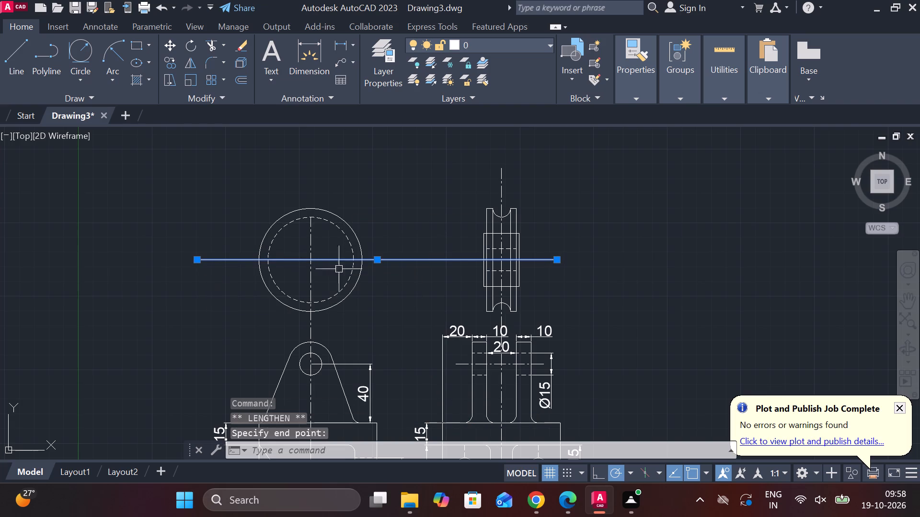
middle_click_drag(350, 262, 390, 324)
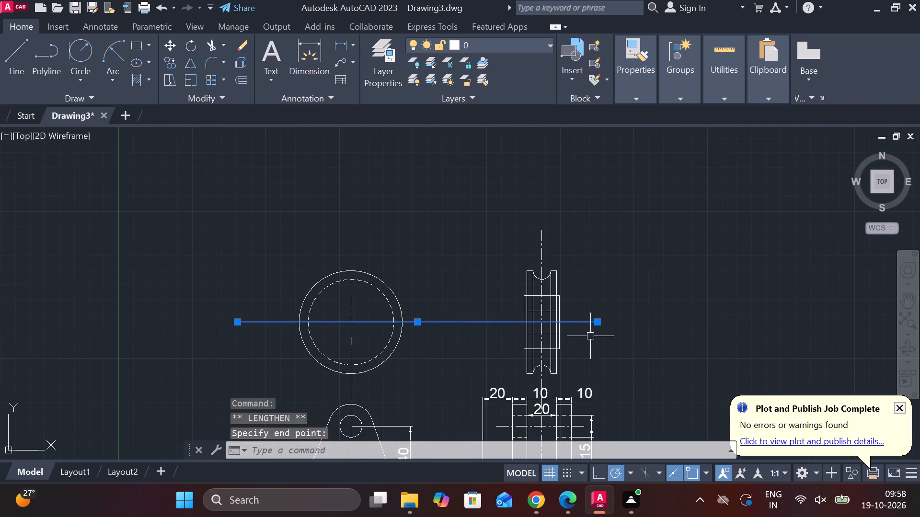
key("Escape")
left_click(584, 324)
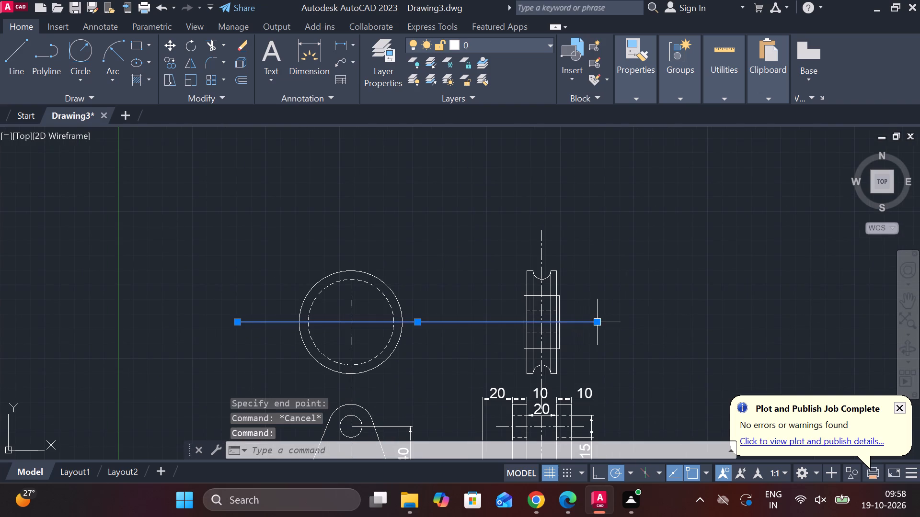
left_click(632, 358)
left_click(660, 350)
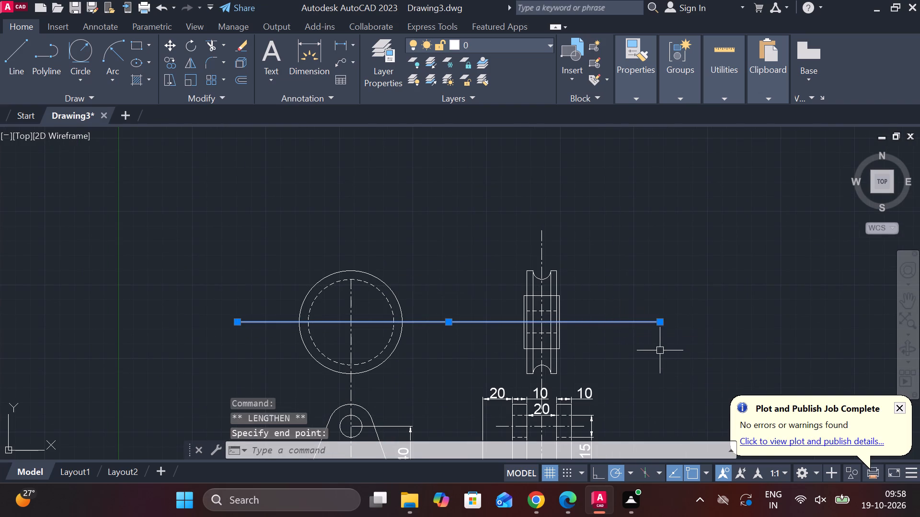
key("Escape")
Change the linetype of the horizontal line through both pulley views to CENTER.
left_click(453, 323)
left_click(620, 97)
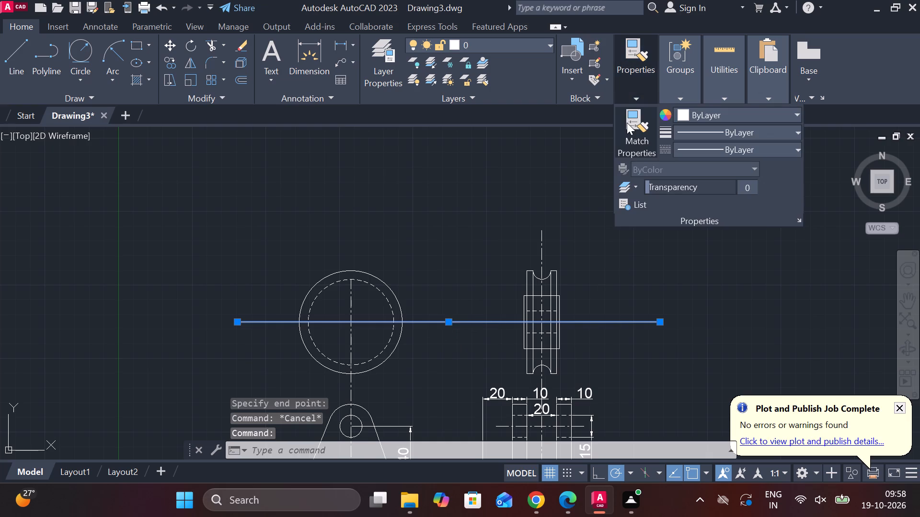
left_click(730, 153)
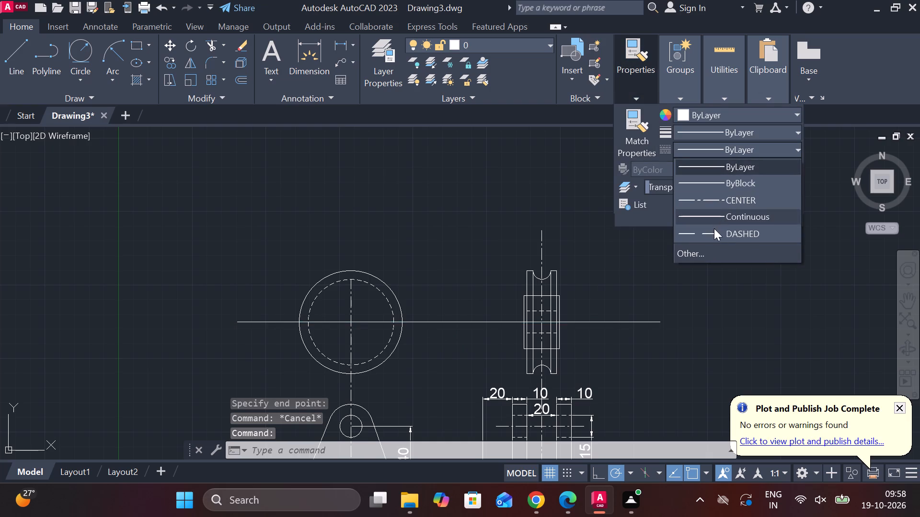
left_click(704, 205)
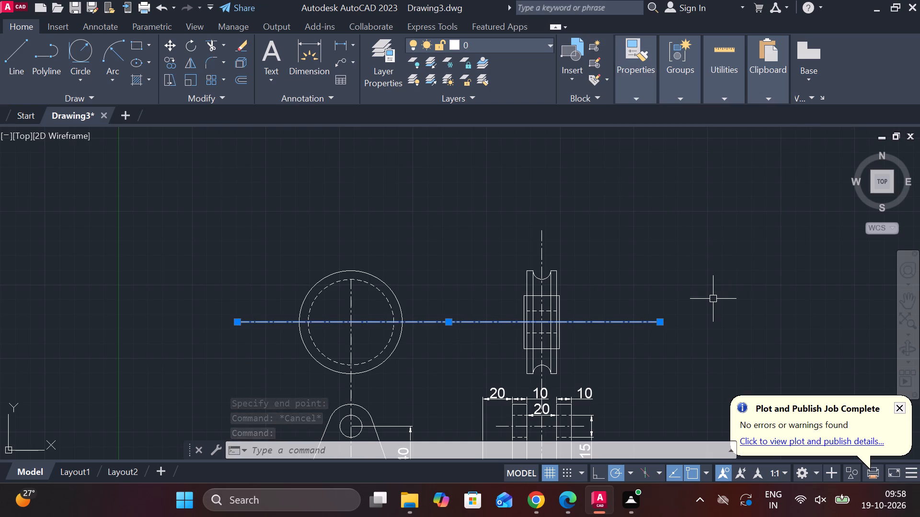
key("Escape")
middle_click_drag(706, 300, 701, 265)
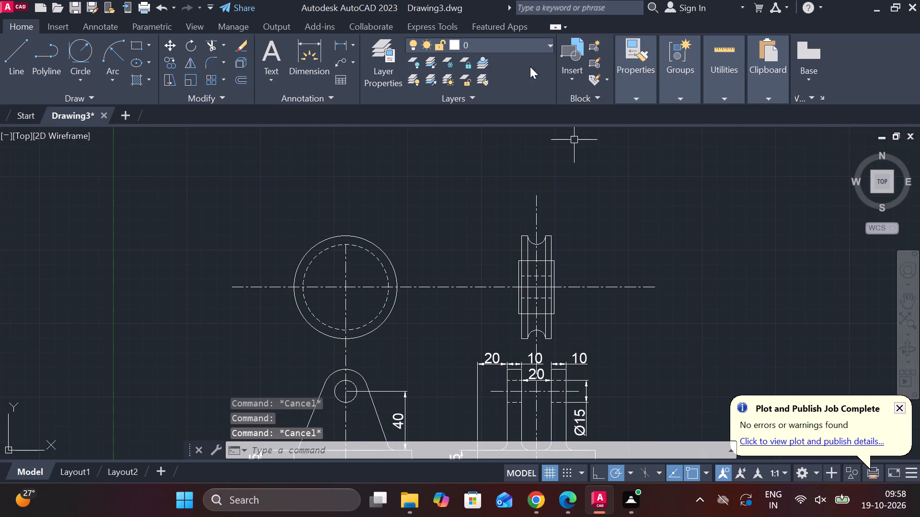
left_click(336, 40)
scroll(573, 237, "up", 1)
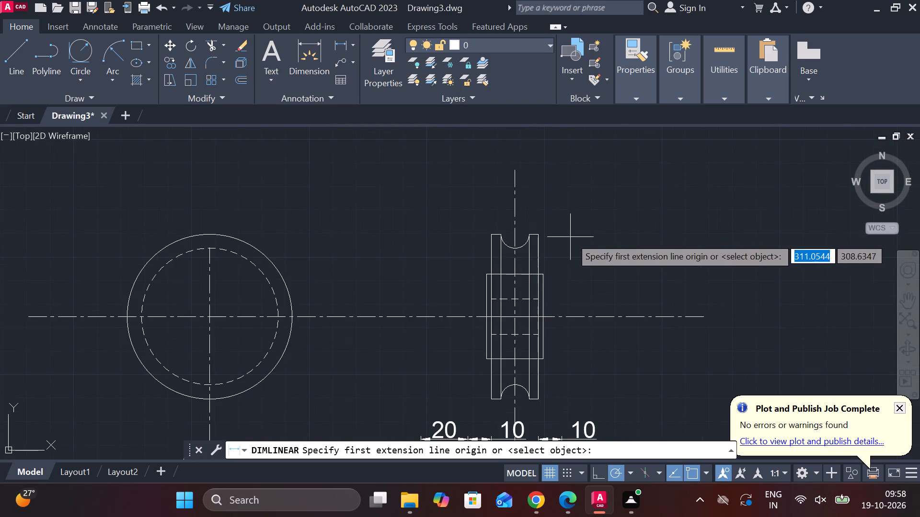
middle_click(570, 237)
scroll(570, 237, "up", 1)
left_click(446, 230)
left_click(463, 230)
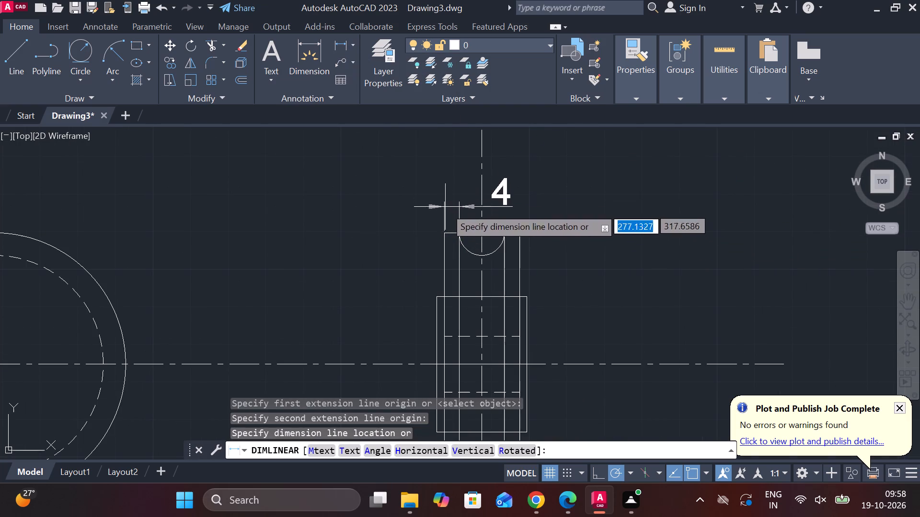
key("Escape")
Add a linear dimension for the groove's width above the pulley's side view.
key("space")
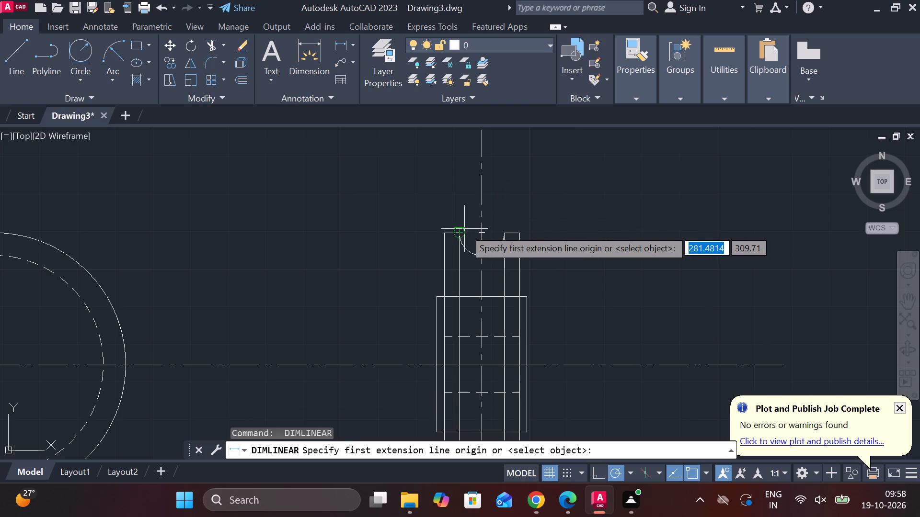
left_click(464, 229)
left_click(506, 234)
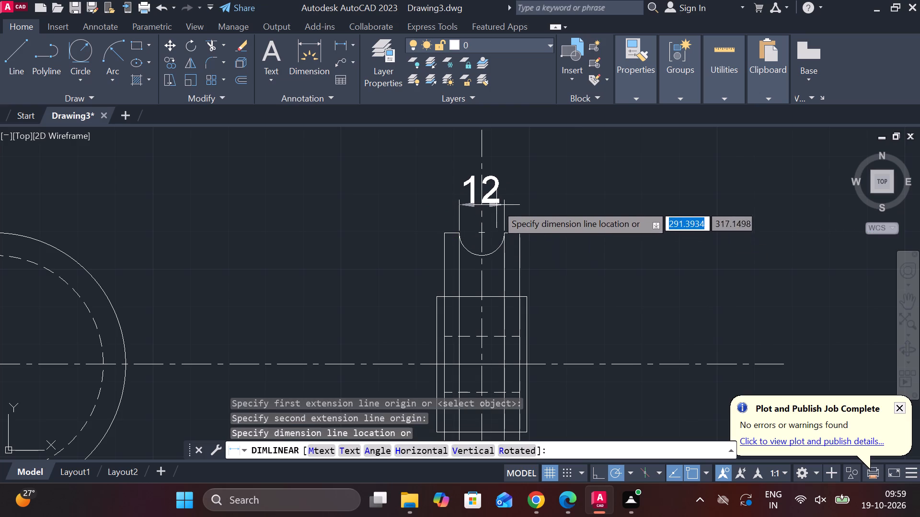
left_click(495, 201)
Add a vertical linear dimension between the two dashed bore lines, placed right of the pulley's side view.
middle_click_drag(557, 233, 526, 174)
key("space")
middle_click_drag(530, 278, 520, 241)
left_click(478, 240)
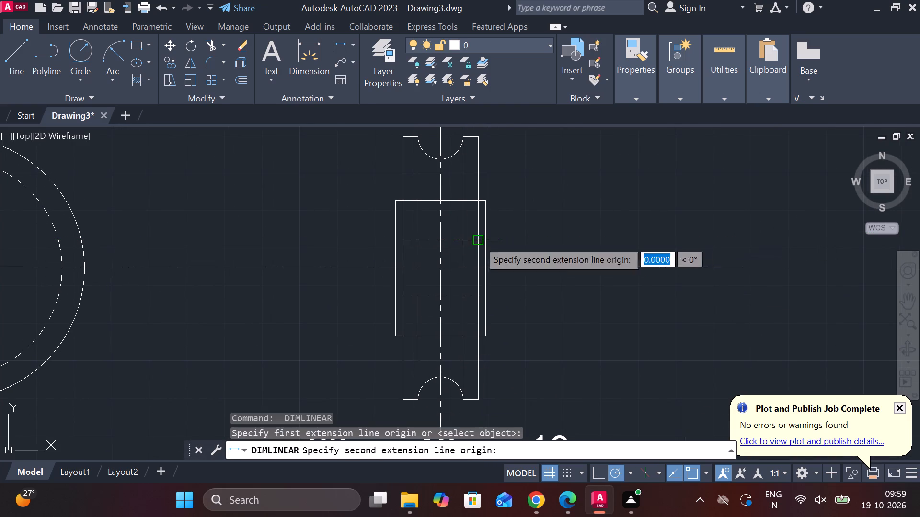
left_click(481, 296)
left_click(533, 294)
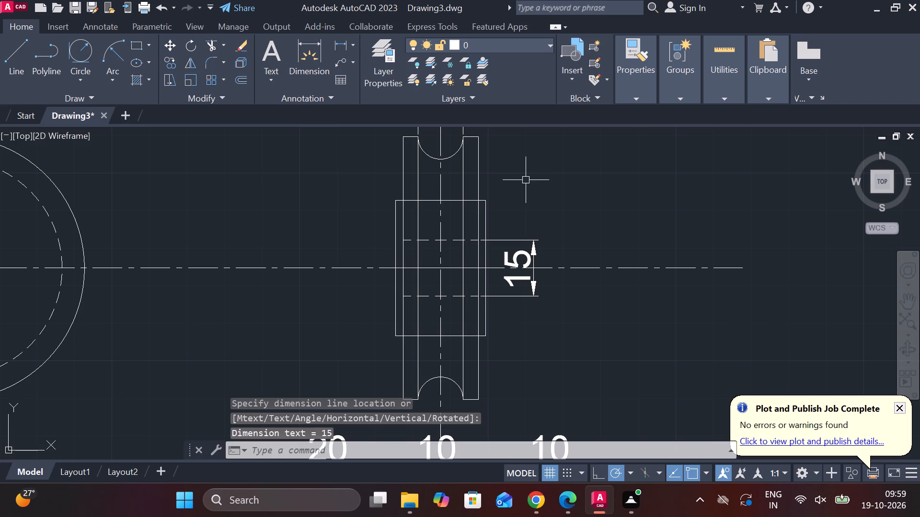
Dimension the pulley's overall height in the side view, placing it outside the bore dimension.
key("space")
left_click(483, 140)
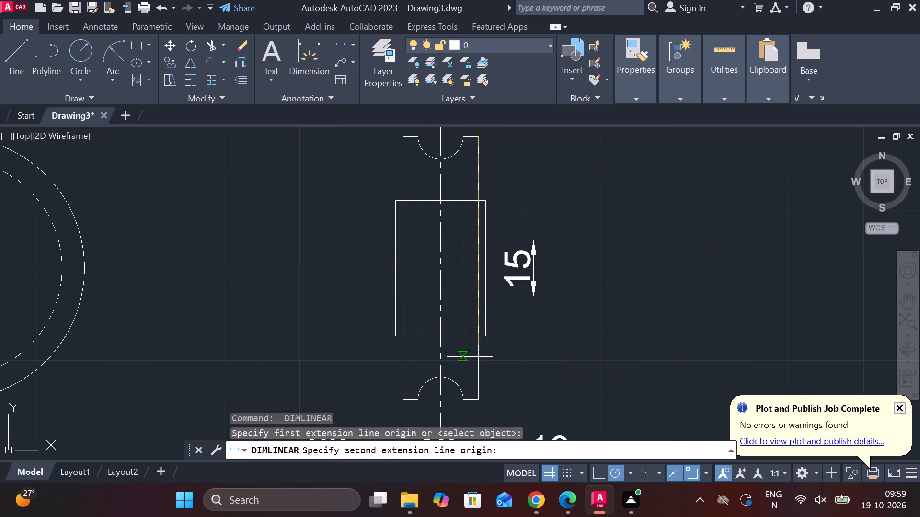
left_click(476, 400)
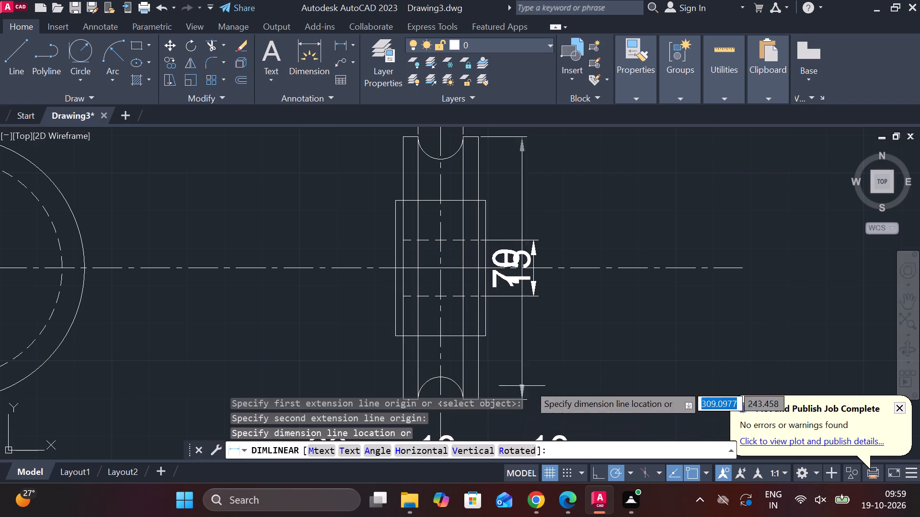
left_click(586, 366)
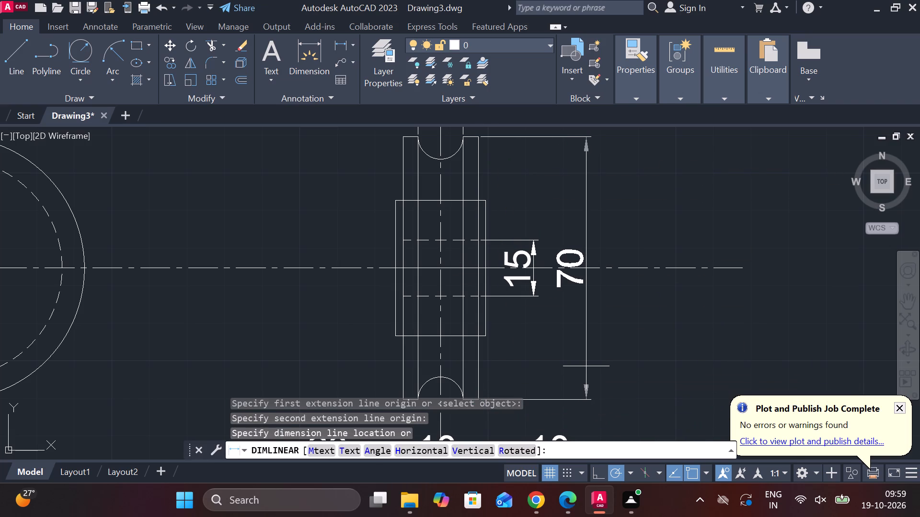
Dimension the horizontal distance from the groove's right edge line to the hub's right outer edge, placed just below the hub.
middle_click_drag(517, 359, 517, 305)
key("space")
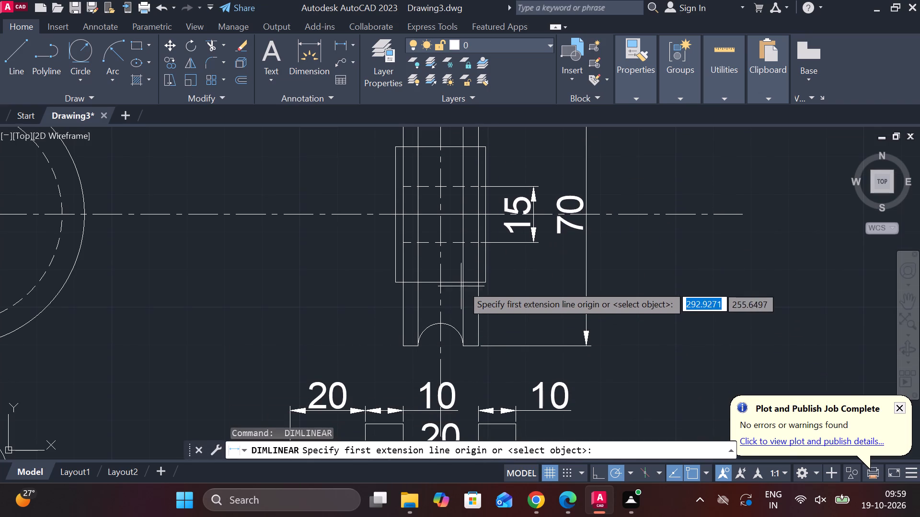
left_click(462, 281)
left_click(484, 281)
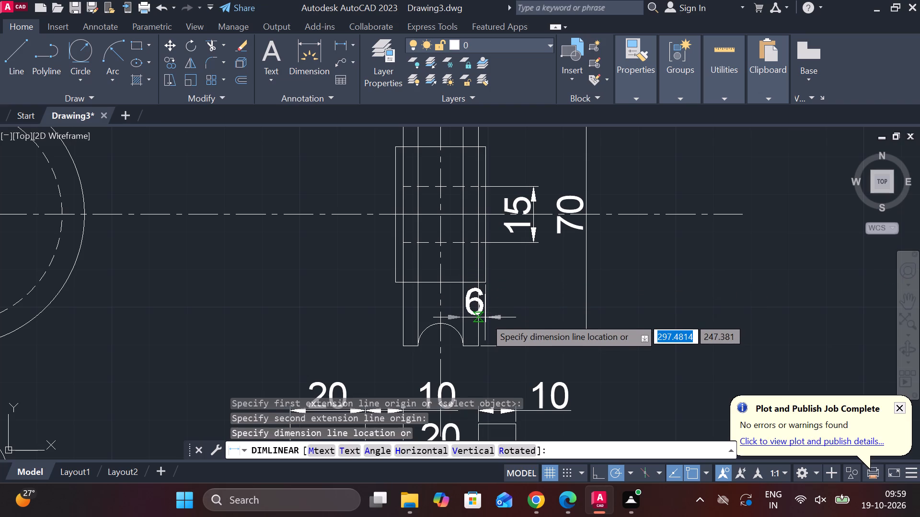
left_click(485, 317)
Dimension the depth of the pulley's upper groove from its lowest point to the rim, placed left of the side view.
scroll(377, 282, "down", 1)
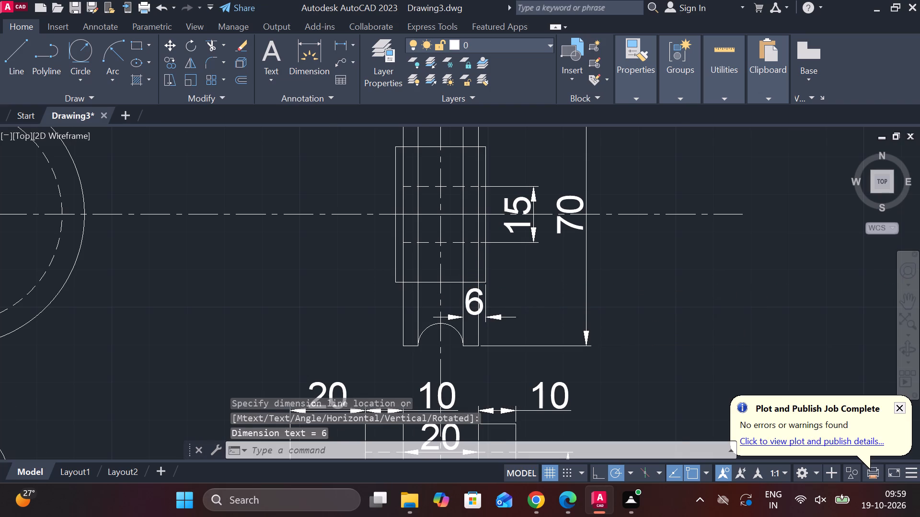
scroll(395, 157, "up", 1)
key("space")
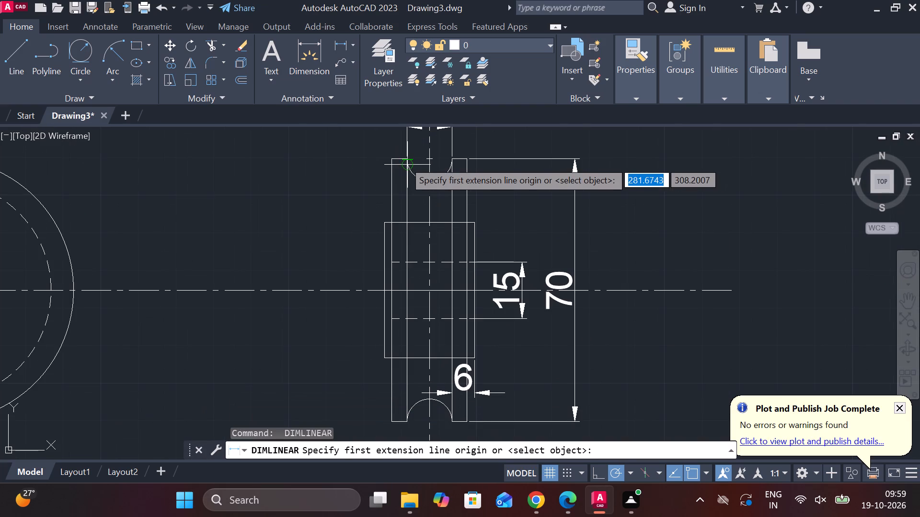
scroll(436, 173, "up", 2)
left_click(414, 195)
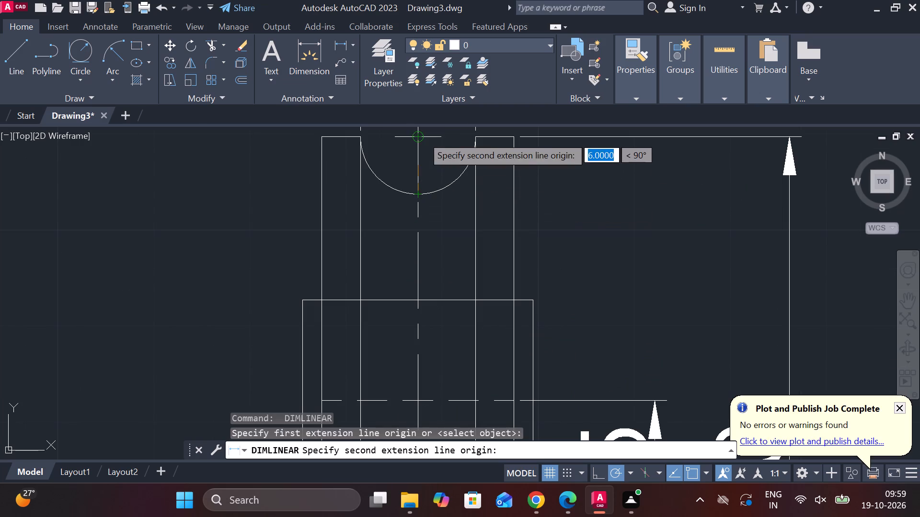
left_click(422, 136)
left_click(289, 176)
Trim the hub's upper and lower horizontal edges between the two groove lines in the pulley's side view.
scroll(310, 189, "down", 2)
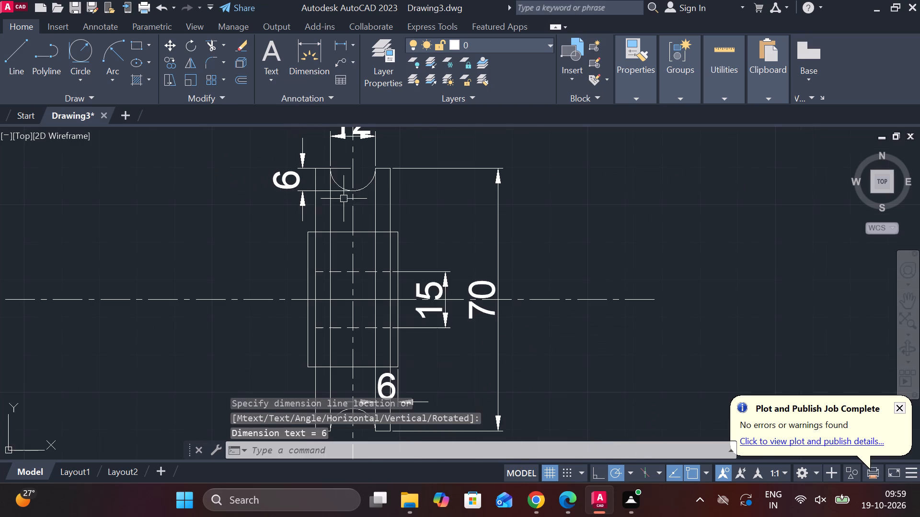
scroll(363, 209, "down", 1)
middle_click_drag(365, 210, 432, 191)
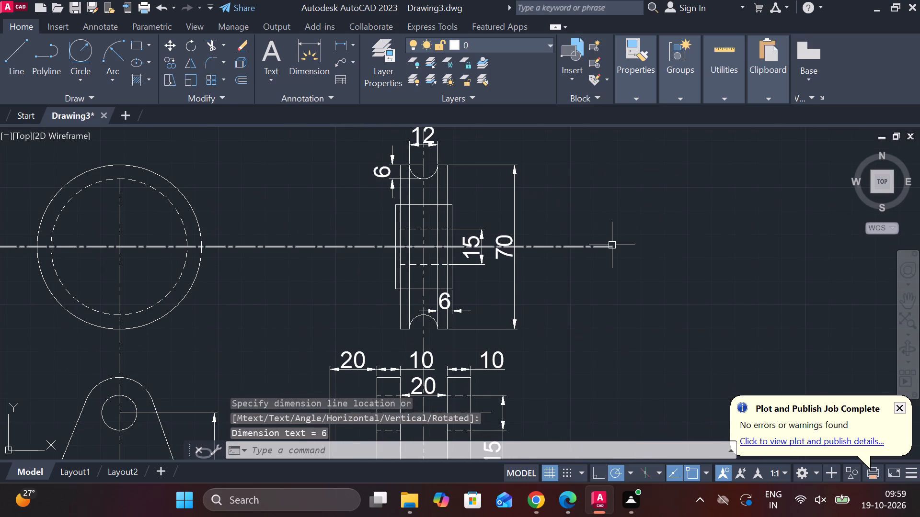
scroll(445, 208, "up", 1)
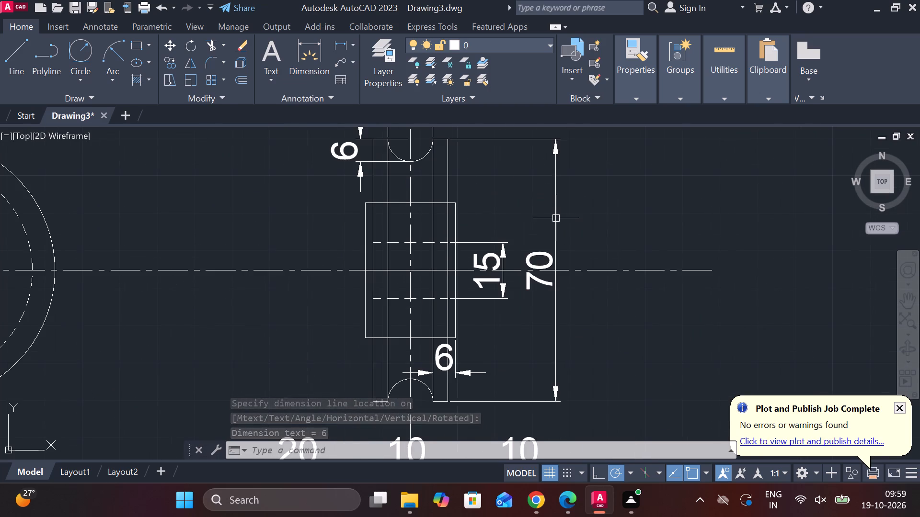
key("Escape")
type("TR")
key("space")
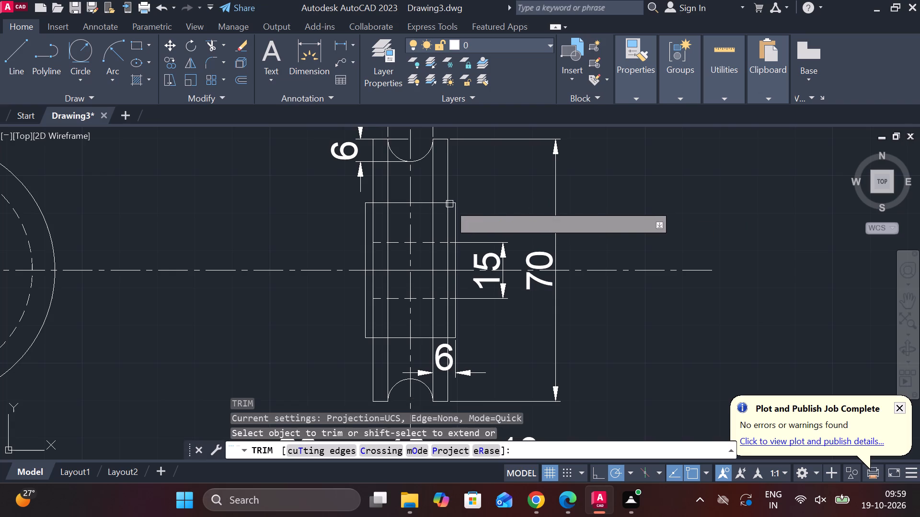
left_click(427, 203)
left_click(395, 206)
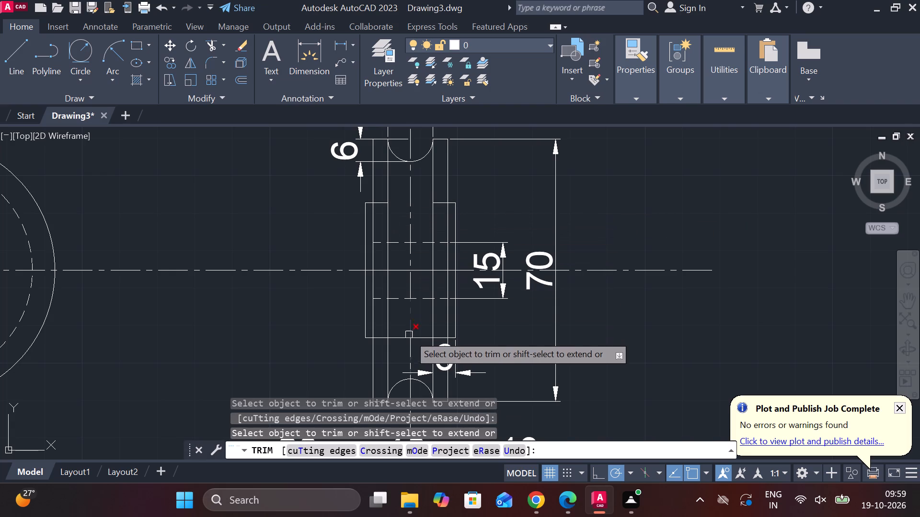
left_click(394, 338)
left_click(428, 341)
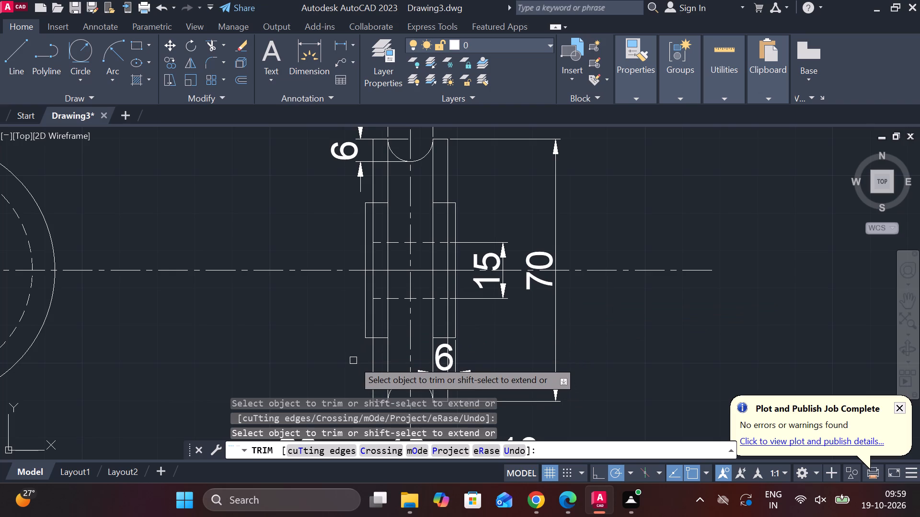
Trim the remaining hub edge segments between the groove lines and the pulley's outer faces, on both sides, top and bottom.
left_click(379, 338)
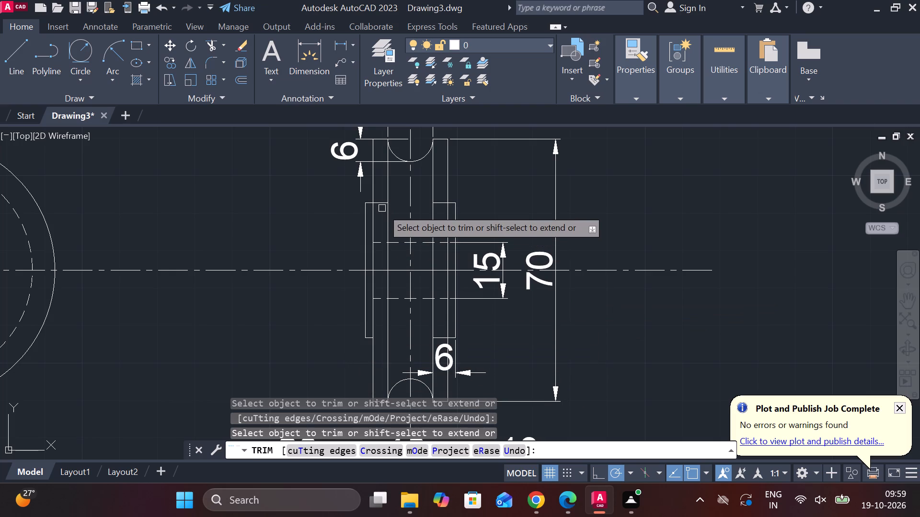
left_click(382, 204)
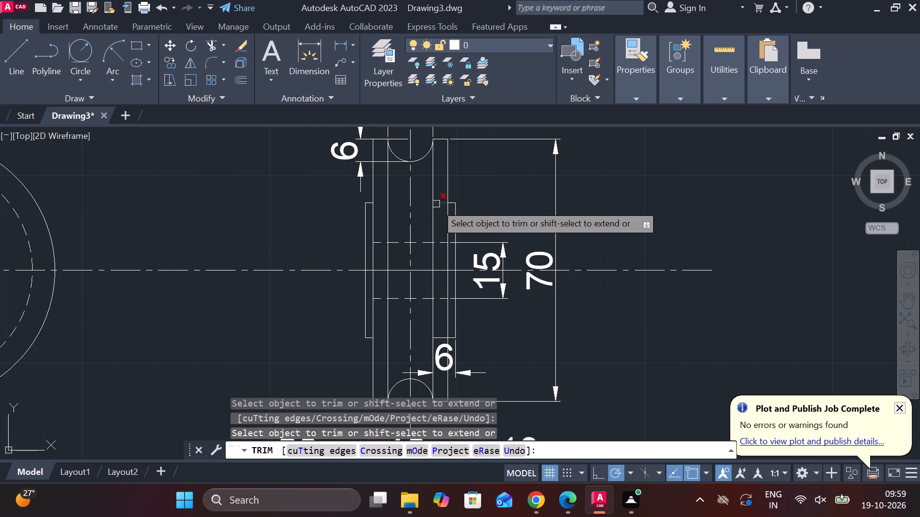
left_click(436, 204)
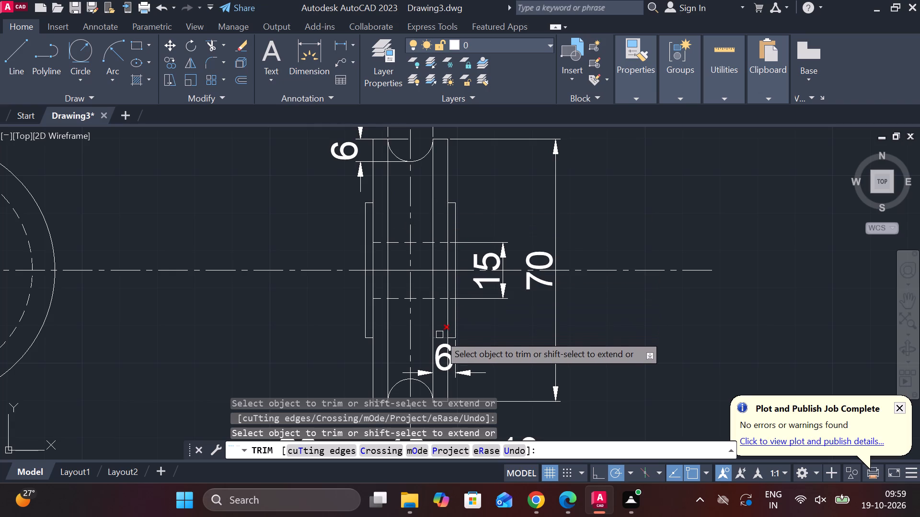
left_click(439, 335)
scroll(648, 322, "down", 1)
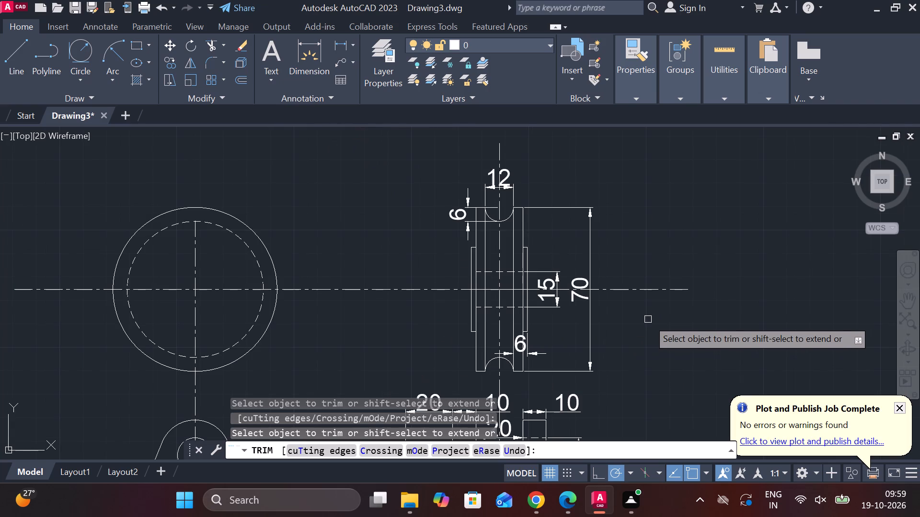
key("Escape")
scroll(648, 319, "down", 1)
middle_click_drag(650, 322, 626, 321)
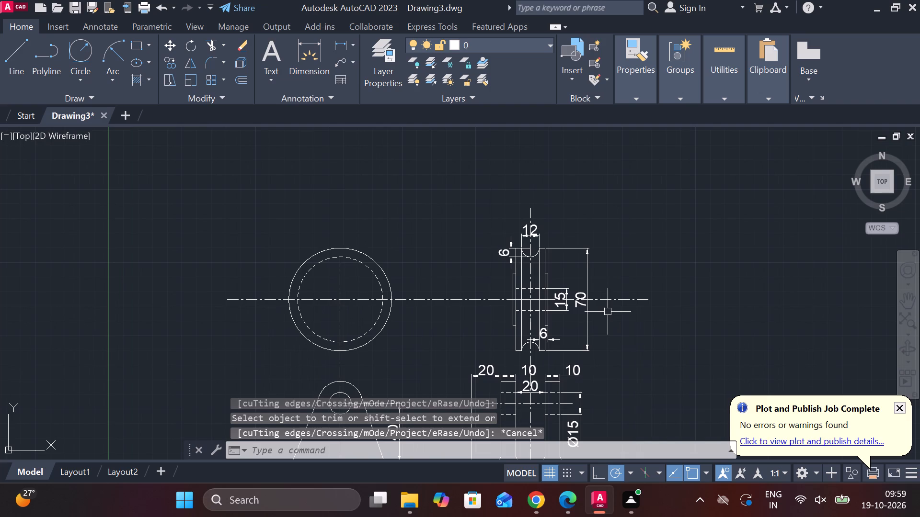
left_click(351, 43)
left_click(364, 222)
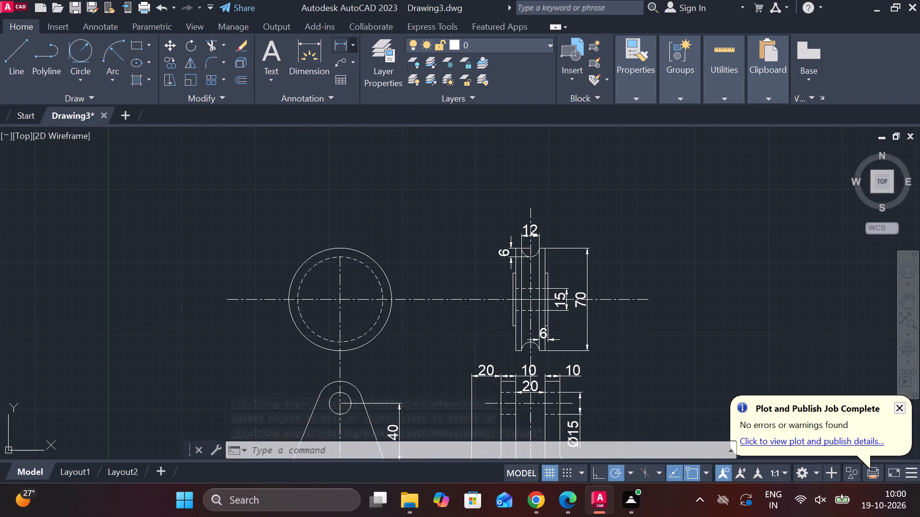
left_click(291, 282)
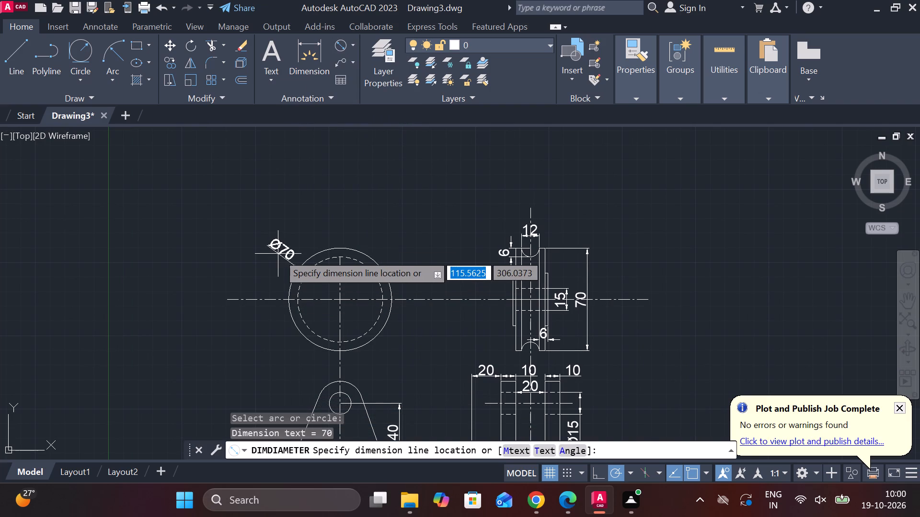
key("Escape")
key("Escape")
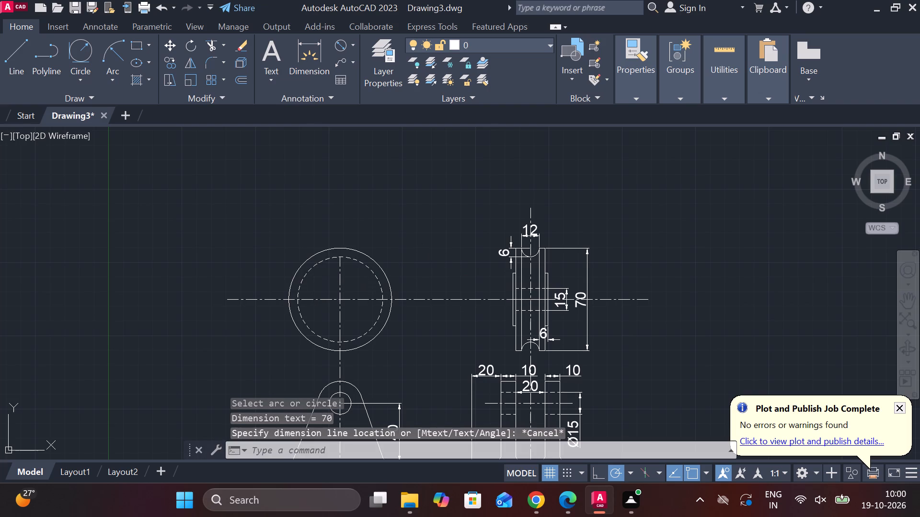
Draw the 36 mm diameter hub circle at the centre of the pulley's front view.
type("C")
key("space")
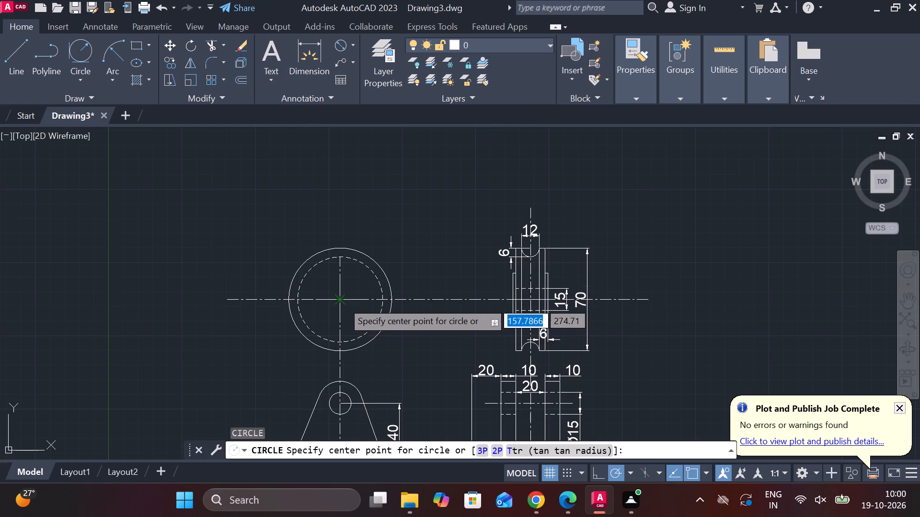
left_click(343, 302)
type("D 3")
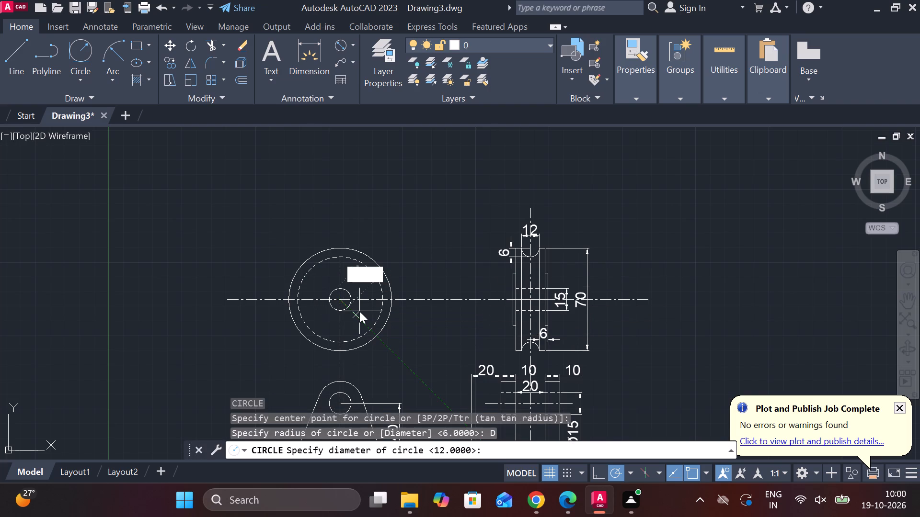
key("6")
key("Return")
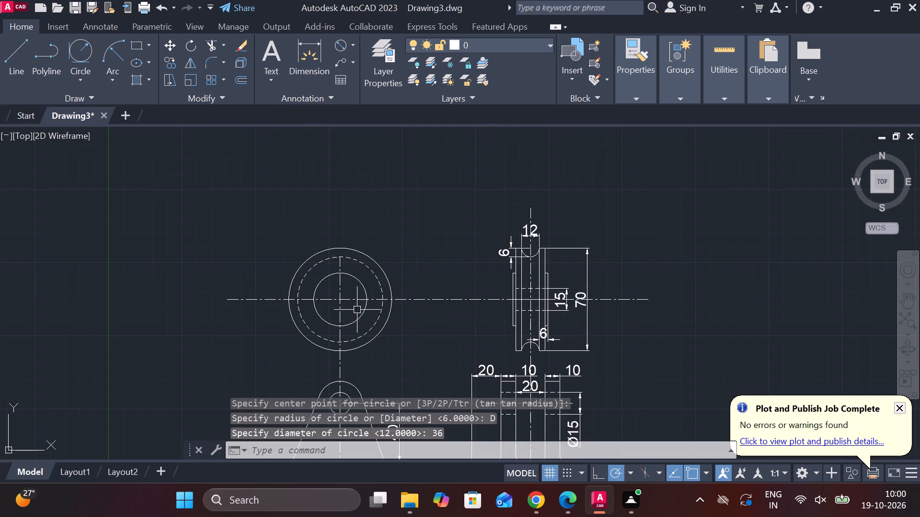
Draw a concentric 15 mm diameter bore circle at the centre of the pulley's front view.
type("C")
key("space")
left_click(342, 304)
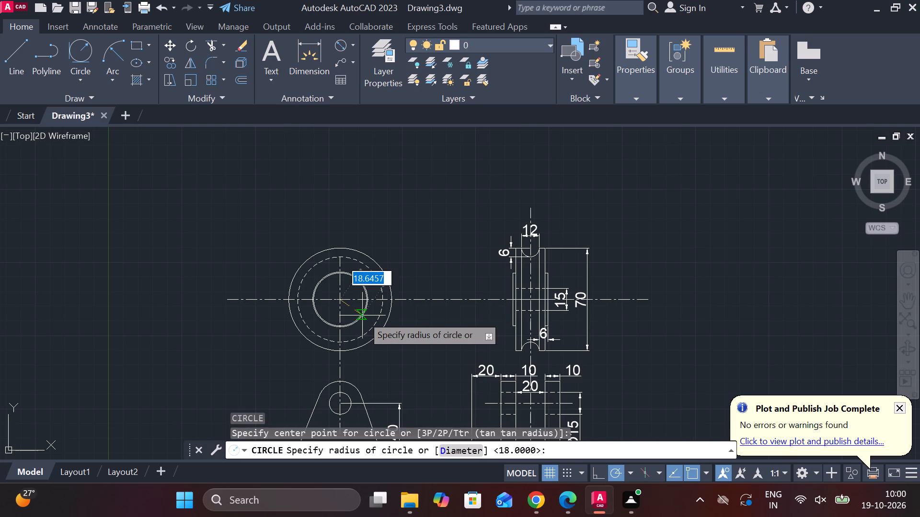
key("d")
key("space")
type("15")
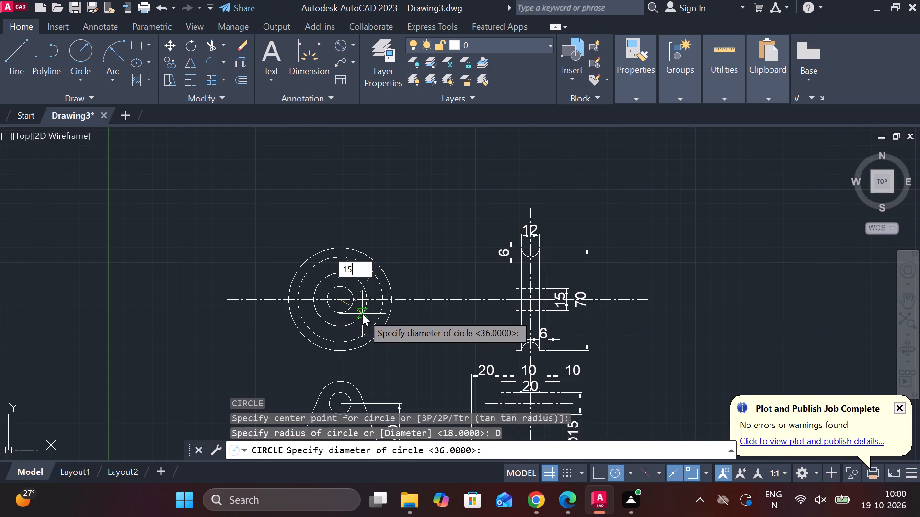
key("space")
Add a diameter dimension to the hub circle, placing it outside the pulley at the upper left of its front view.
left_click(340, 50)
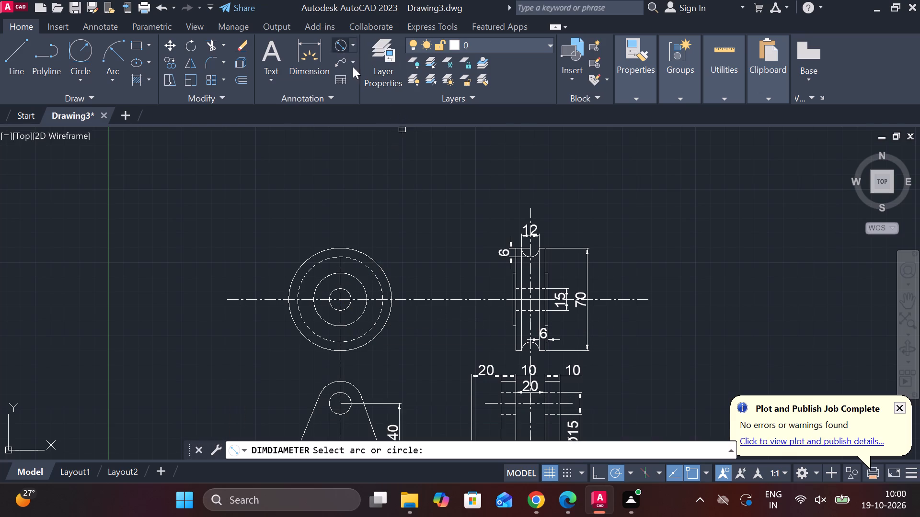
left_click(318, 280)
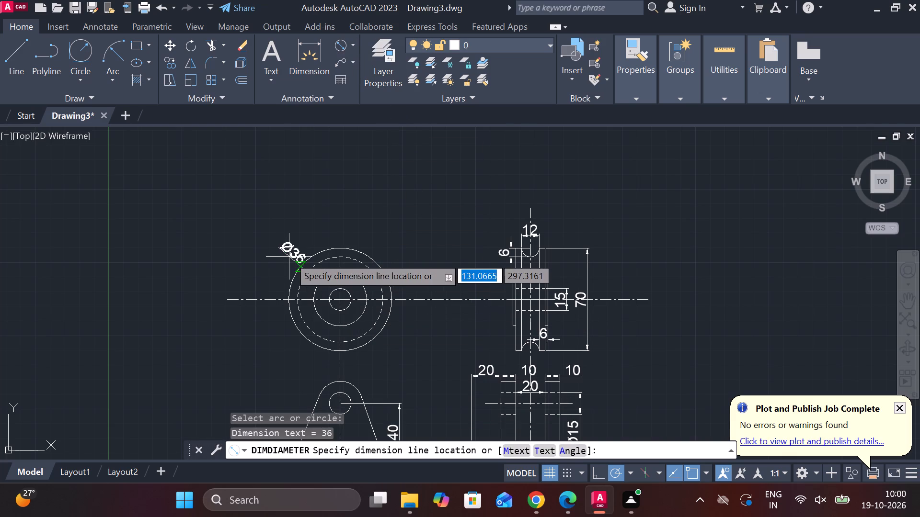
left_click(280, 250)
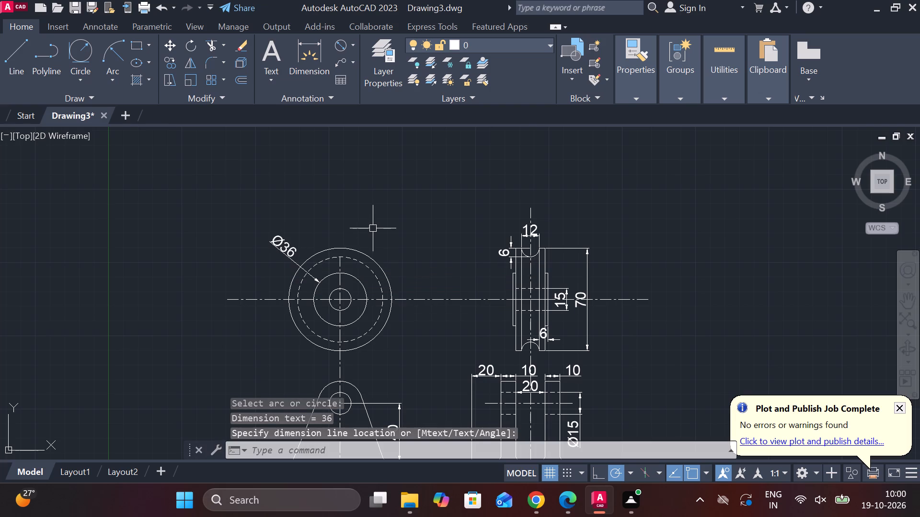
Add the multiline text label "PULLEY" with text height 8 just below and right of the pulley's front view.
scroll(420, 236, "down", 2)
scroll(412, 273, "up", 1)
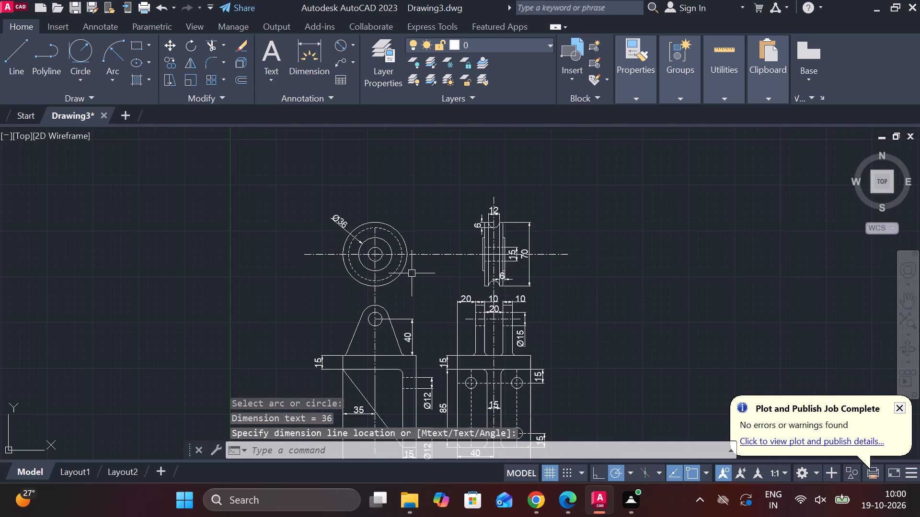
scroll(417, 285, "up", 1)
middle_click_drag(418, 285, 444, 246)
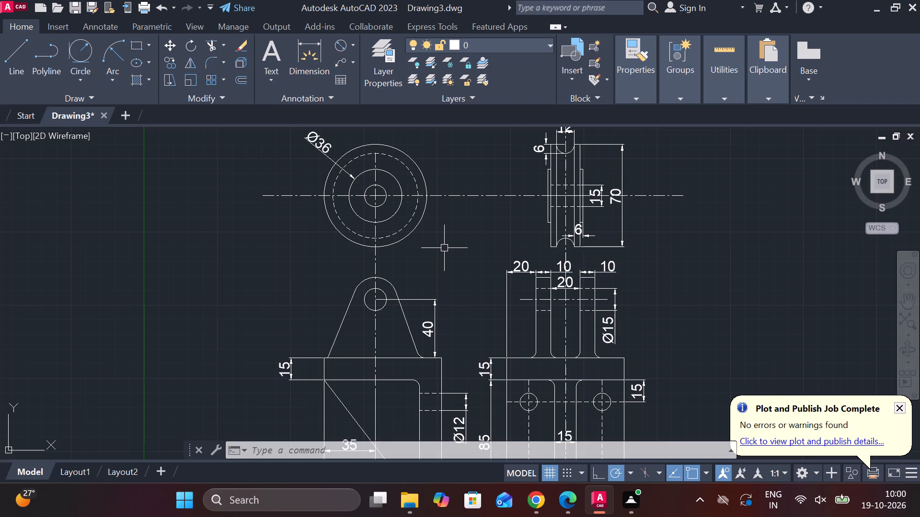
middle_click_drag(434, 258, 444, 286)
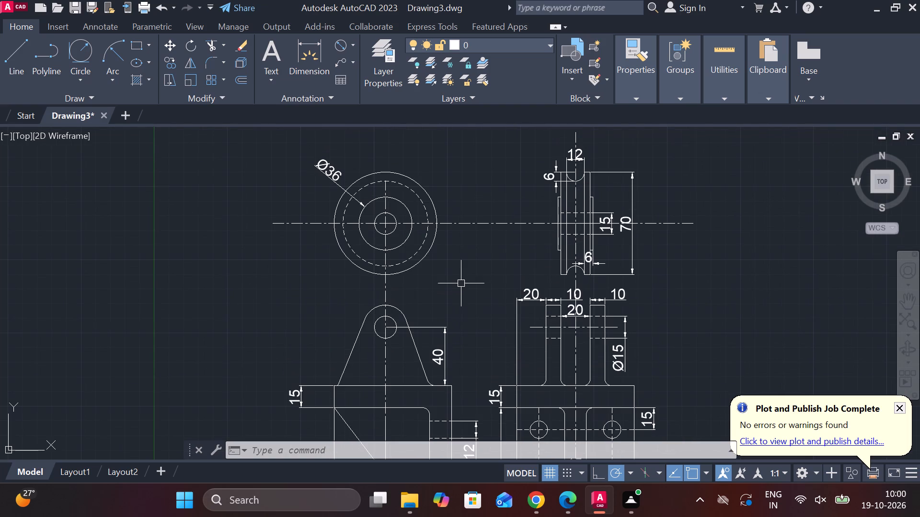
type("MT")
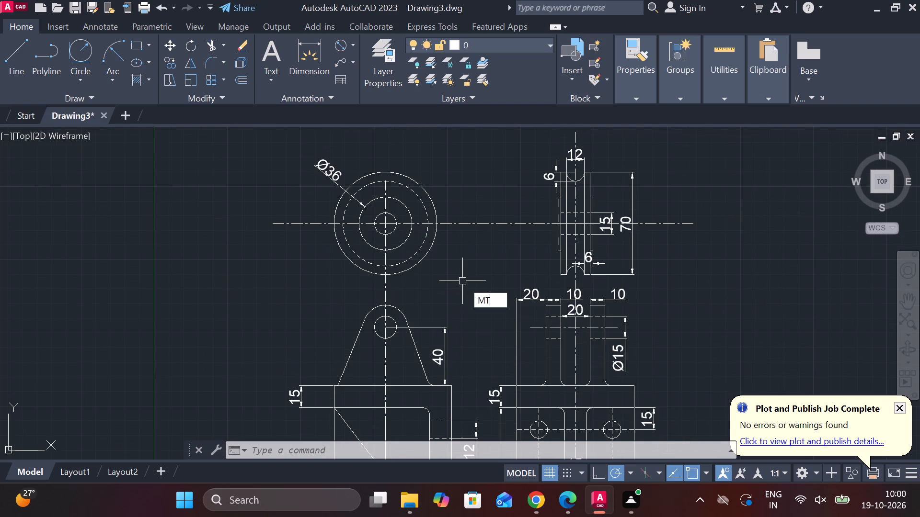
key("space")
scroll(452, 282, "up", 1)
left_click(396, 279)
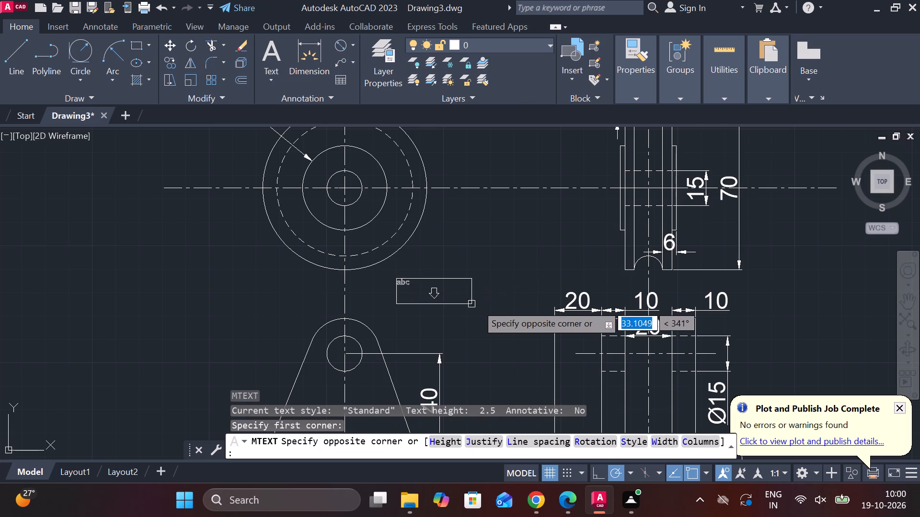
left_click(502, 303)
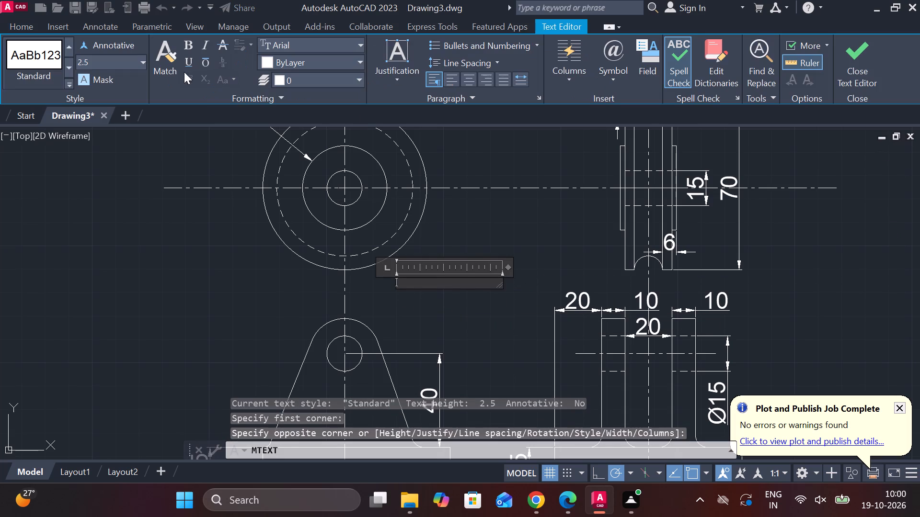
left_click(137, 56)
left_click(146, 69)
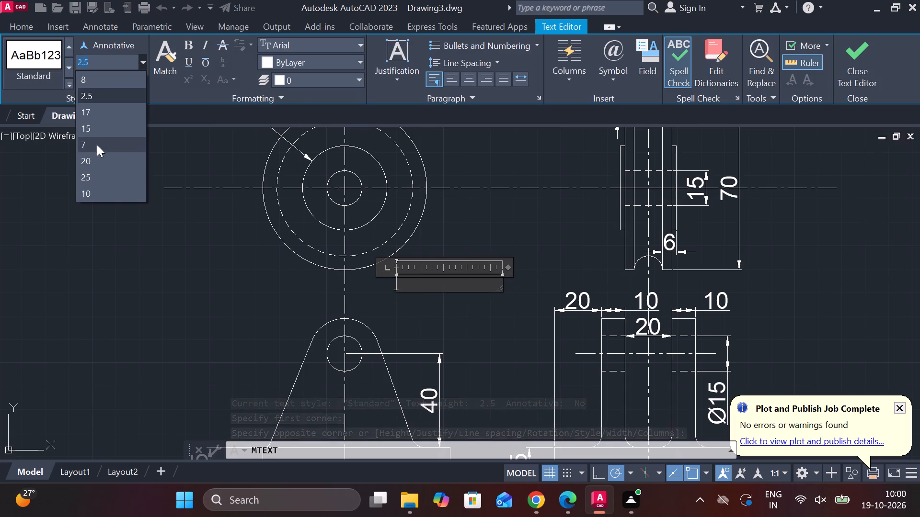
left_click(88, 78)
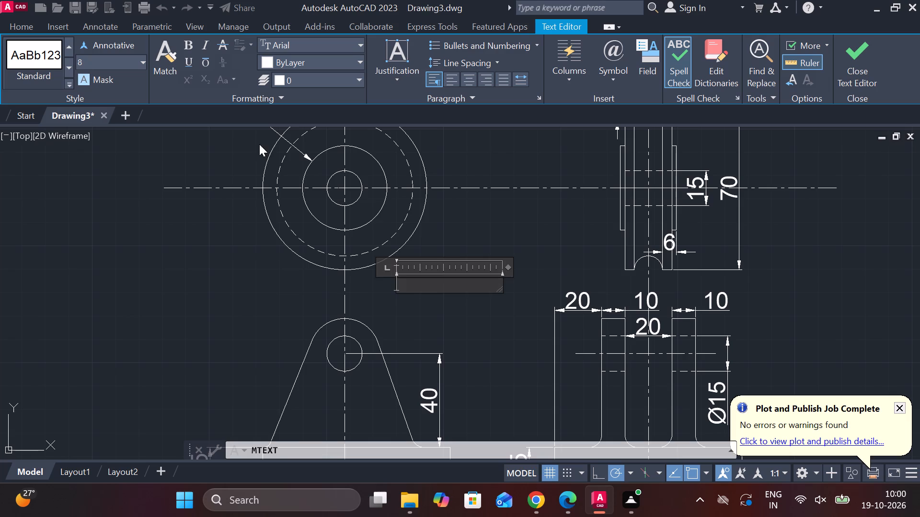
key("p")
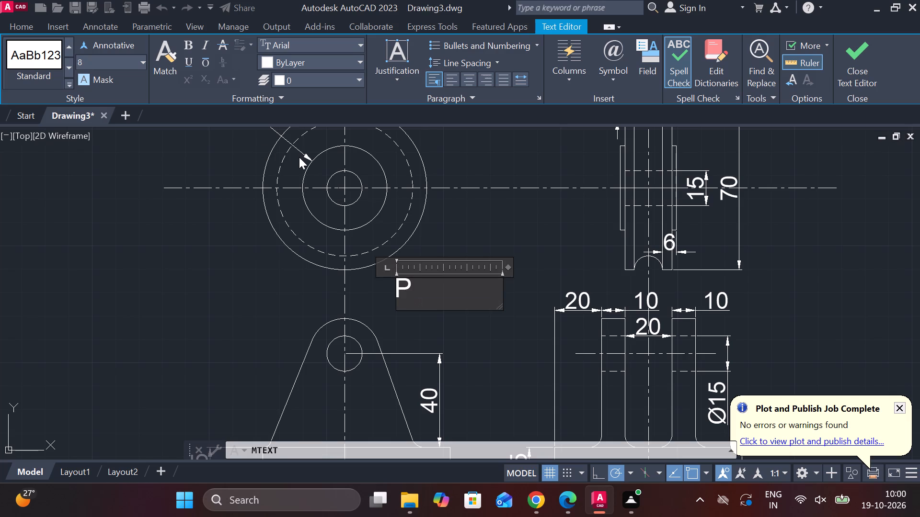
type("ULLEY")
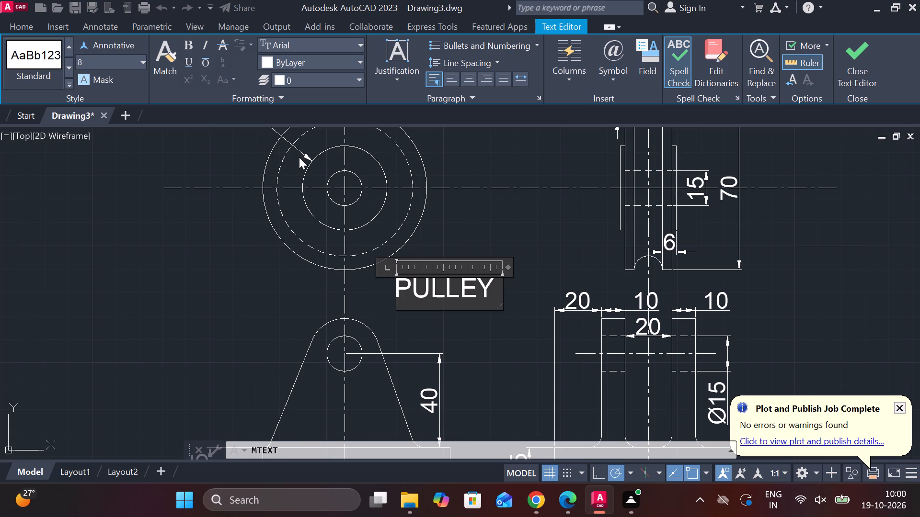
left_click(869, 79)
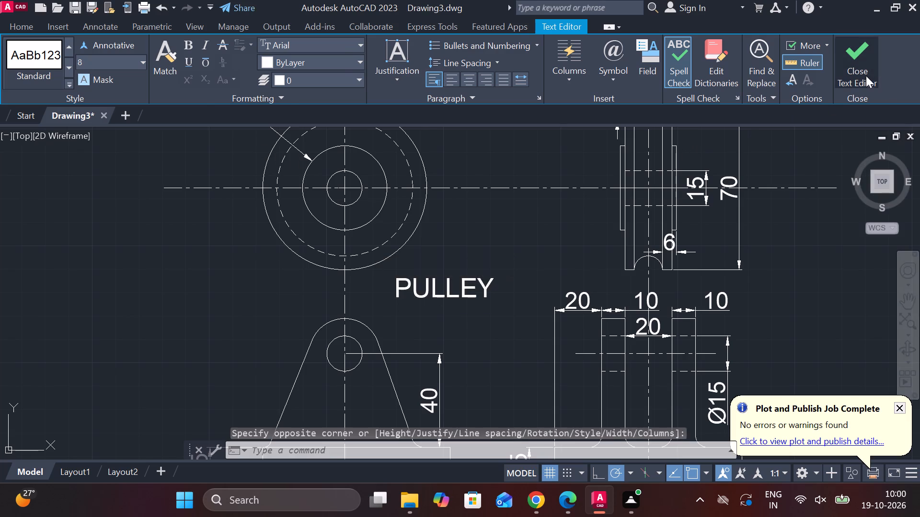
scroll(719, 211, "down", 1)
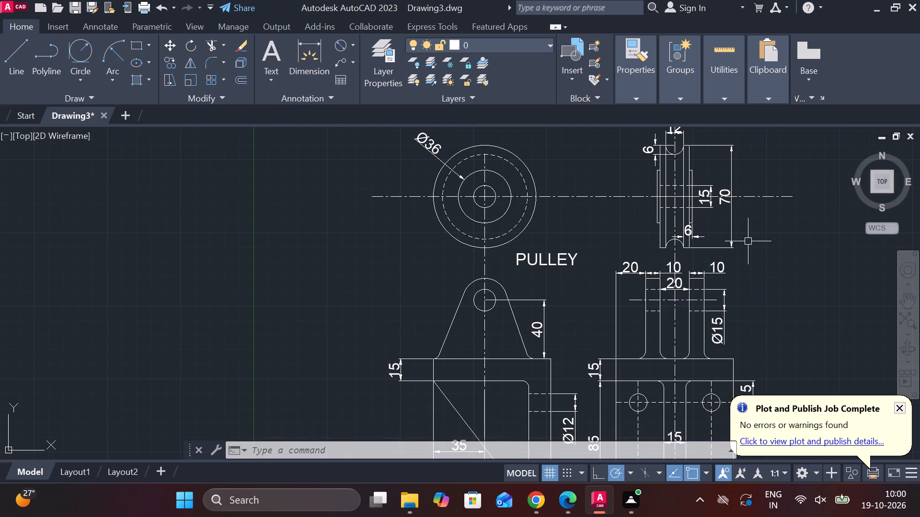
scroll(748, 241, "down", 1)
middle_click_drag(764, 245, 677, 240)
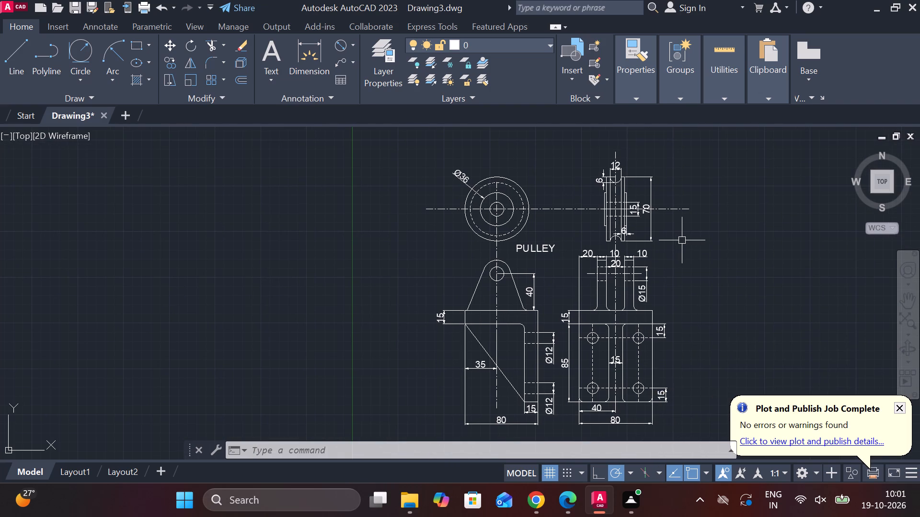
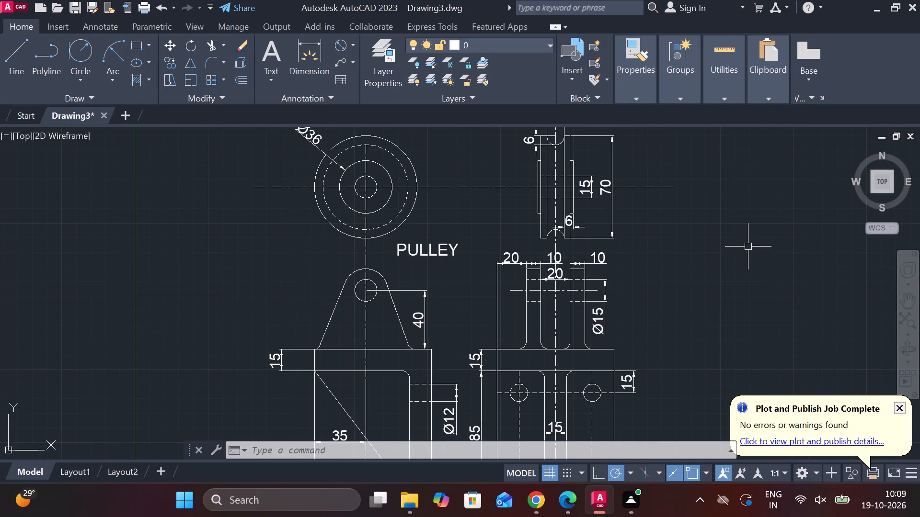
Draw a circle of diameter 25 above the pulley's front view, centred in line with the pulley's vertical centreline.
middle_click_drag(710, 225, 723, 263)
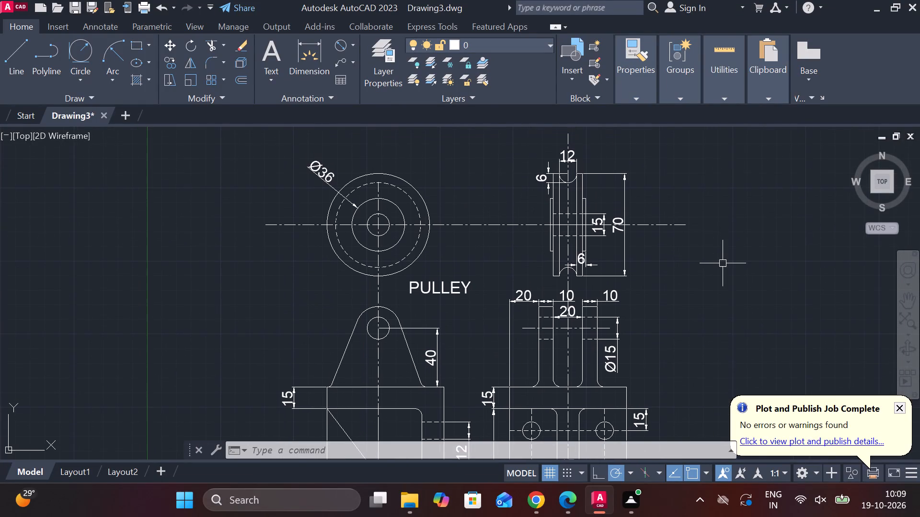
middle_click_drag(723, 272, 720, 345)
middle_click_drag(484, 189, 504, 231)
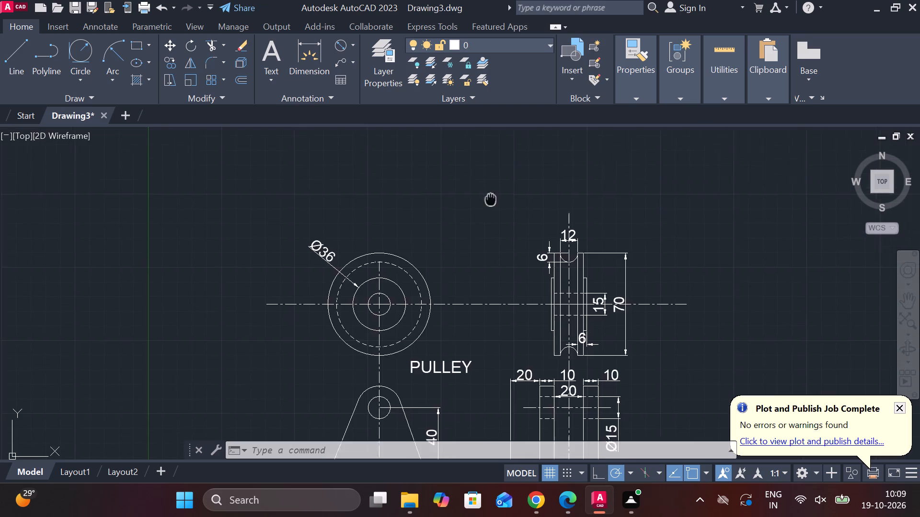
middle_click_drag(504, 231, 508, 247)
key("c")
key("space")
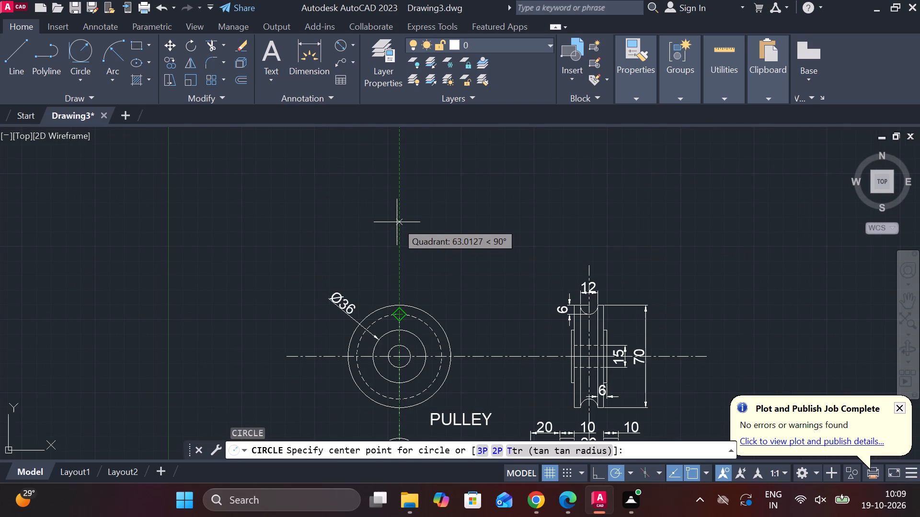
left_click(399, 194)
type("D")
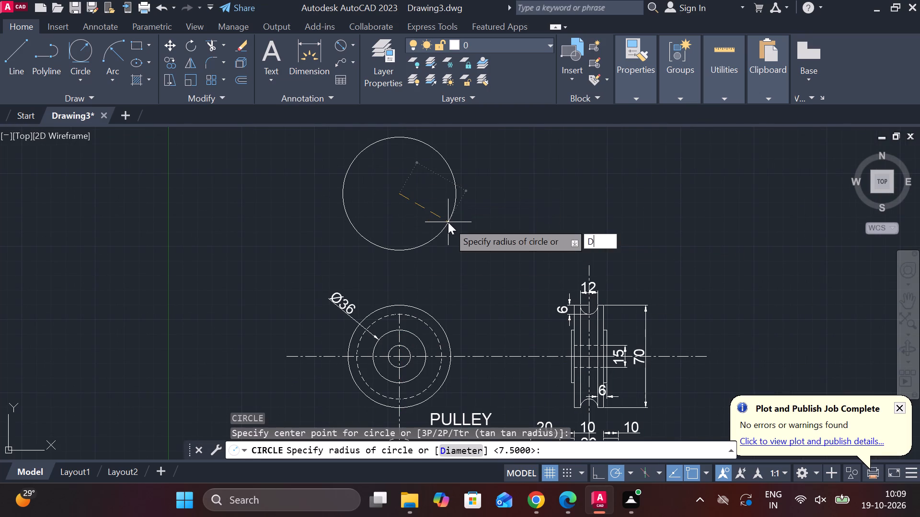
key("space")
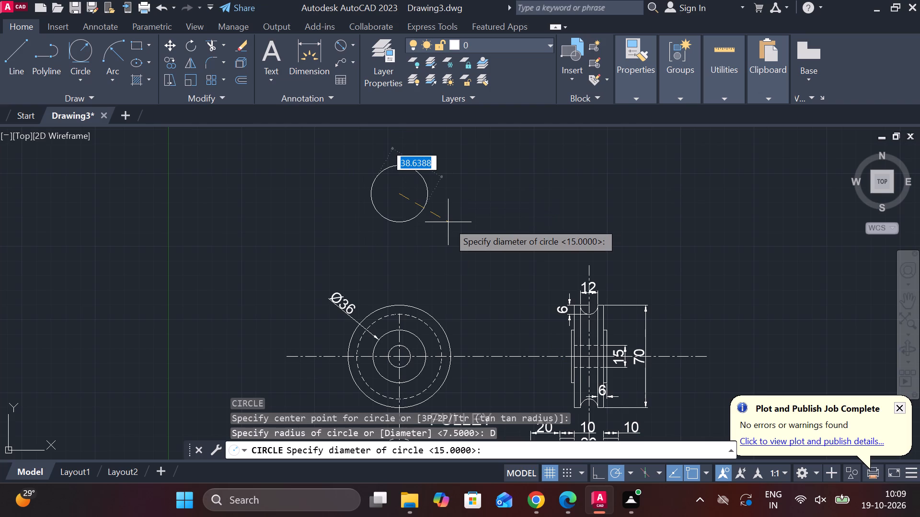
type("D")
key("space")
key("BackSpace")
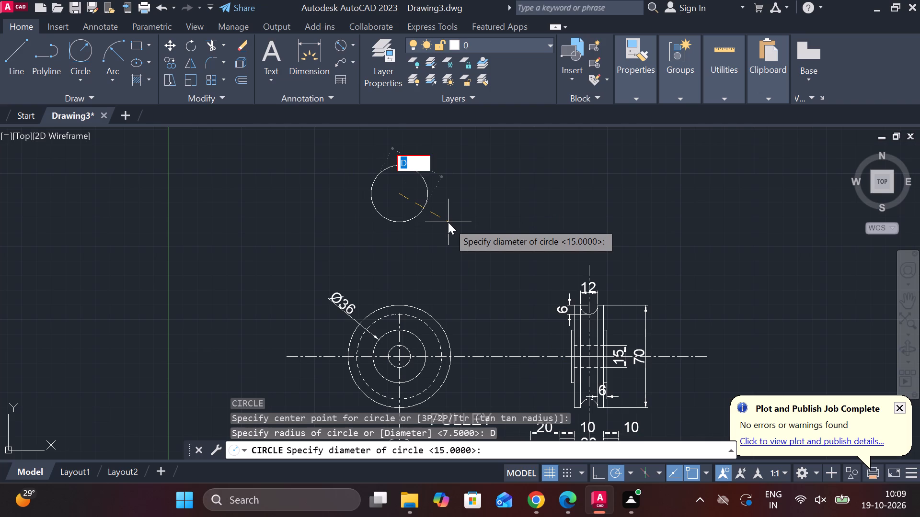
type("25")
key("space")
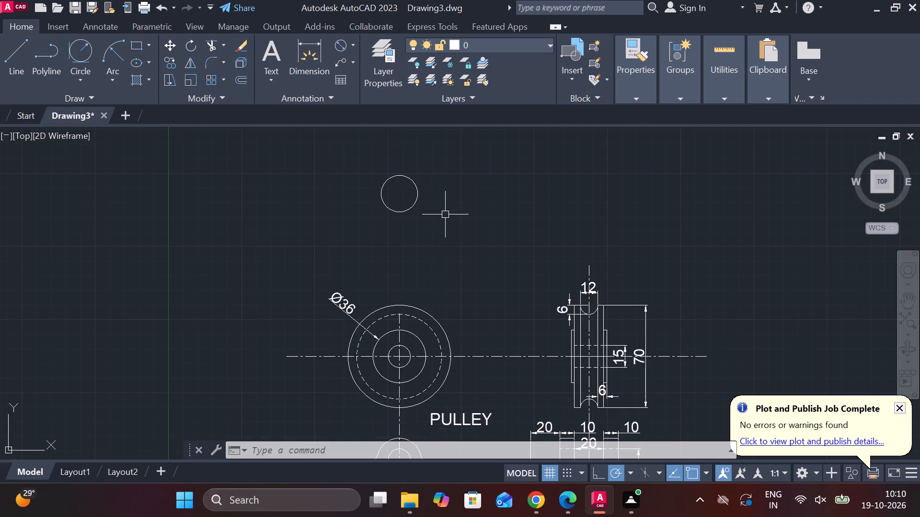
Draw a concentric circle of diameter 15 inside the 25-diameter circle.
type("C")
key("space")
scroll(464, 189, "up", 1)
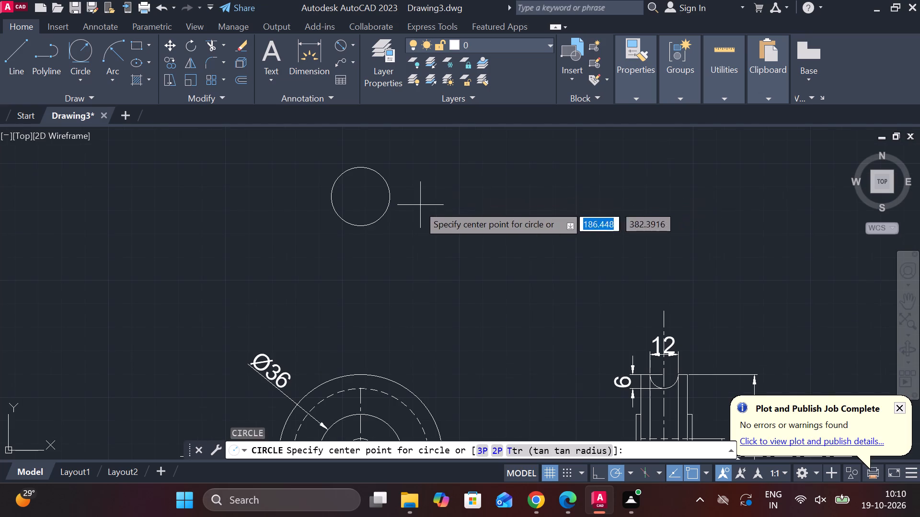
left_click(361, 197)
type("D")
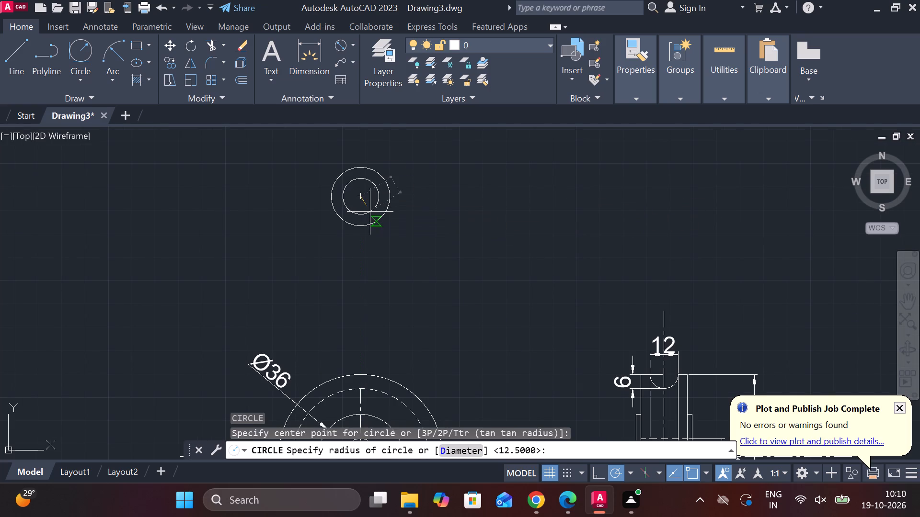
key("space")
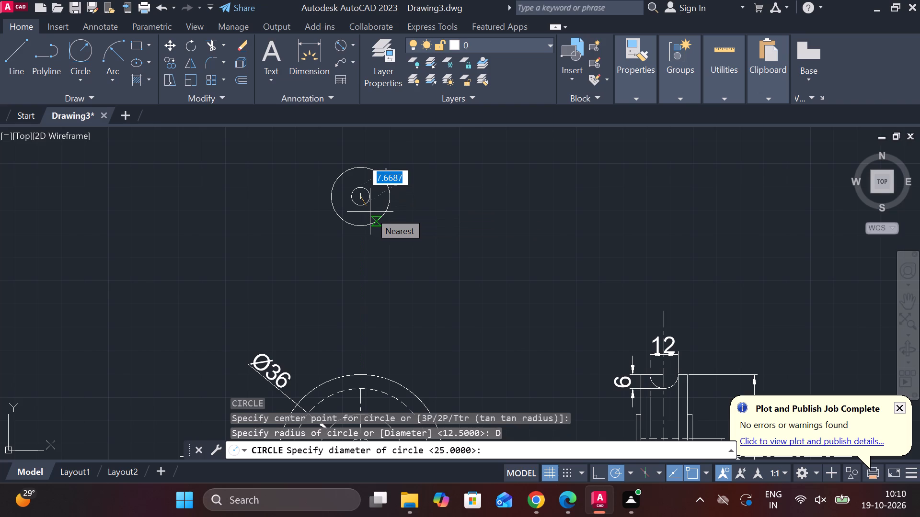
type("15")
key("space")
middle_click_drag(410, 221, 398, 238)
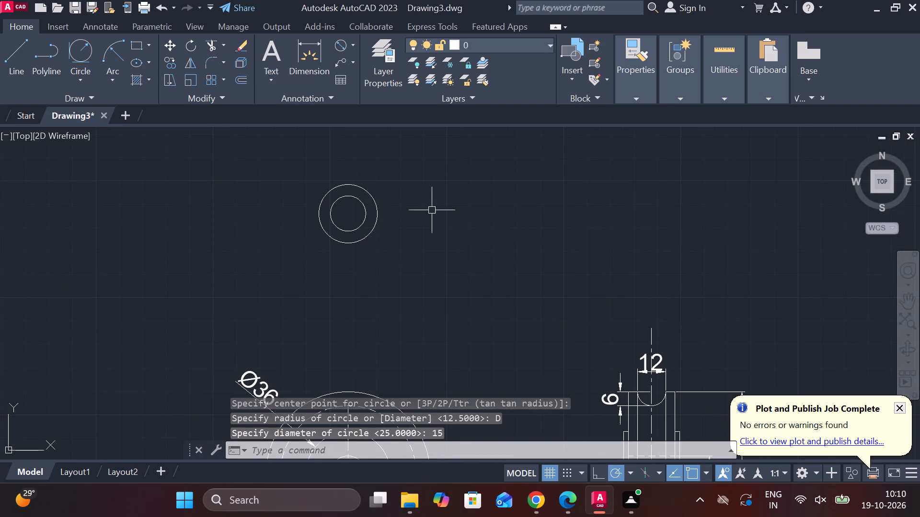
key("Escape")
Draw a horizontal line about 81 long through the centre of the two concentric circles, extending further past their right side.
key("l")
key("Return")
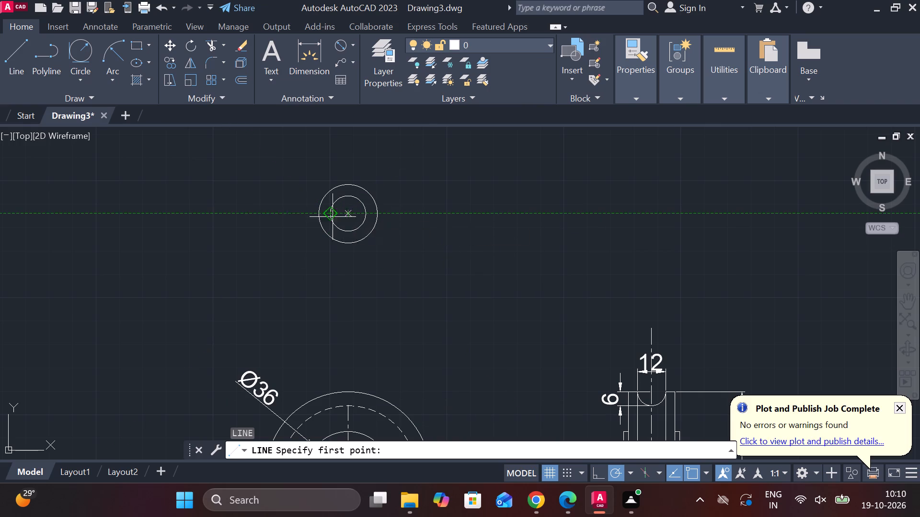
left_click(276, 214)
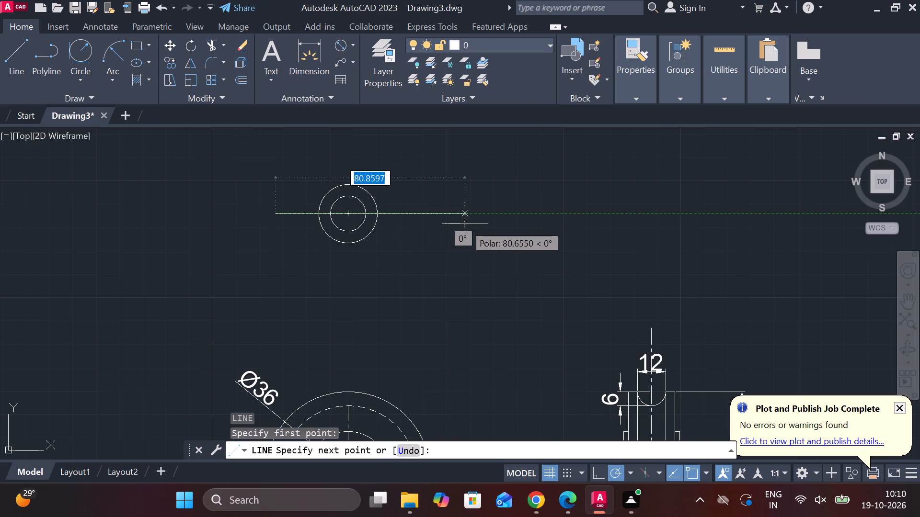
left_click(465, 224)
key("Escape")
left_click(421, 212)
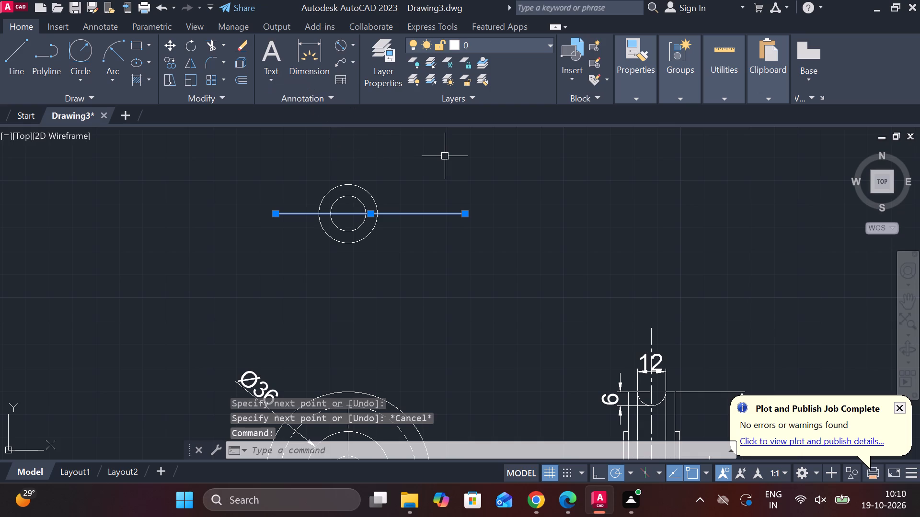
key("Escape")
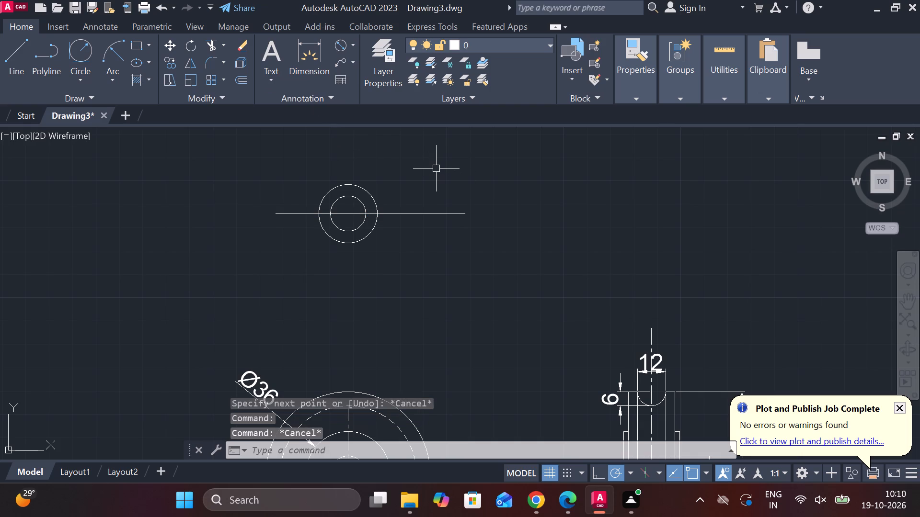
Draw a closed side-view rectangle 2 wide and 25 high to the right of the circles, level with the outer circle's top and bottom.
key("l")
key("Return")
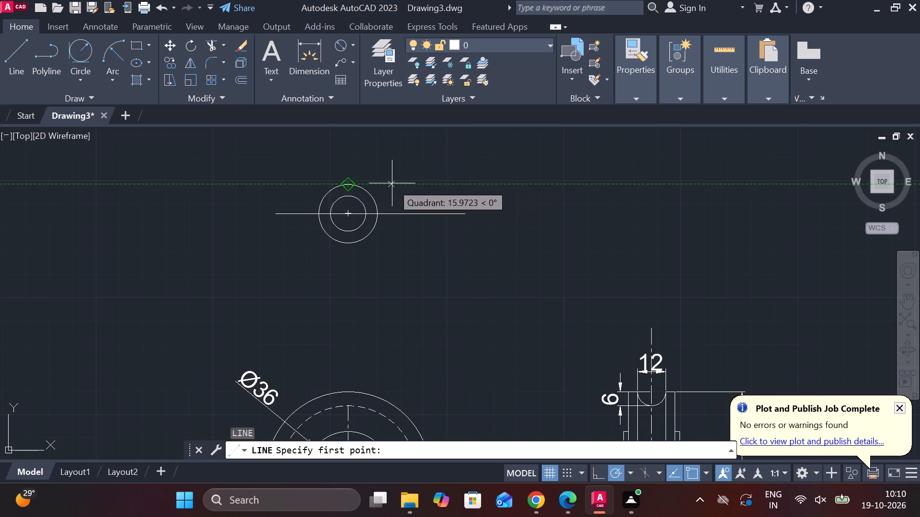
left_click(429, 184)
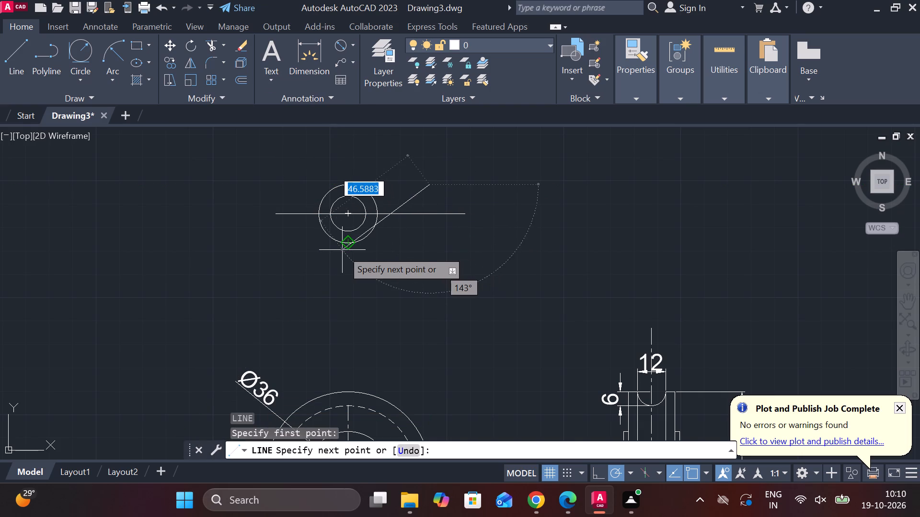
left_click(422, 248)
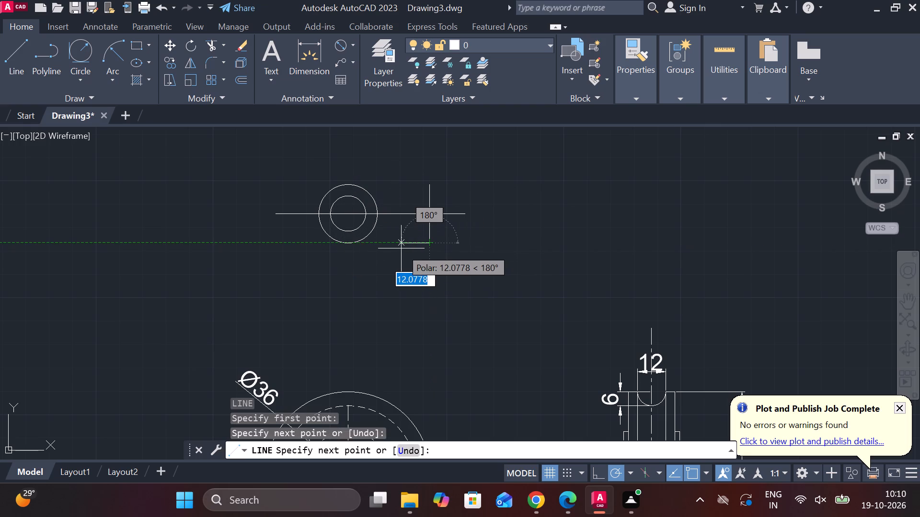
type("2")
key("space")
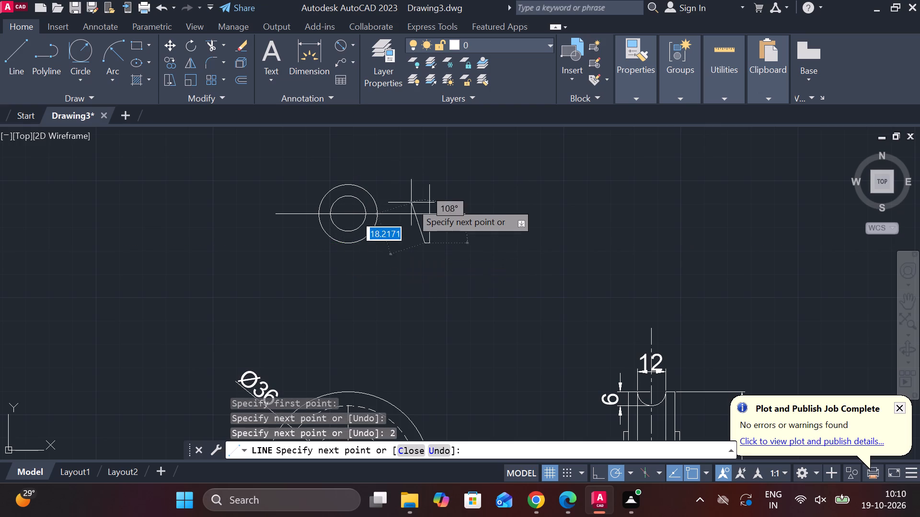
scroll(424, 185, "up", 2)
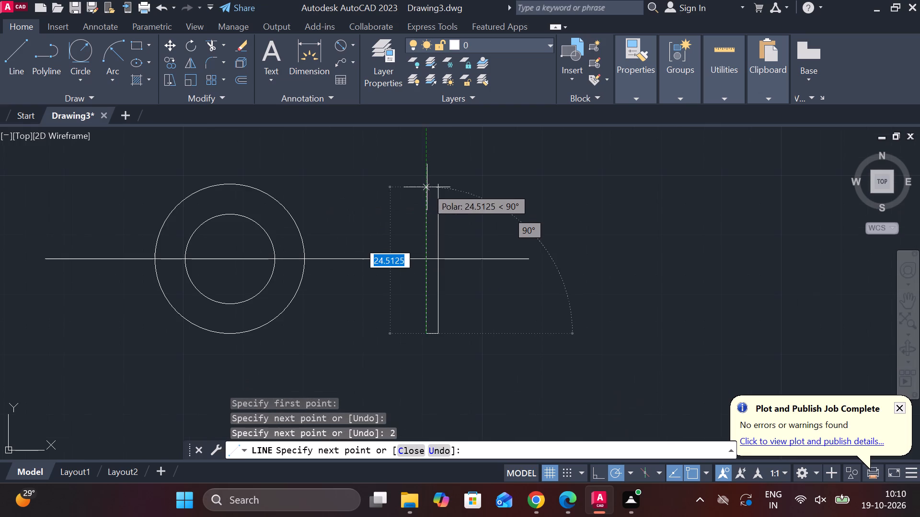
left_click(424, 185)
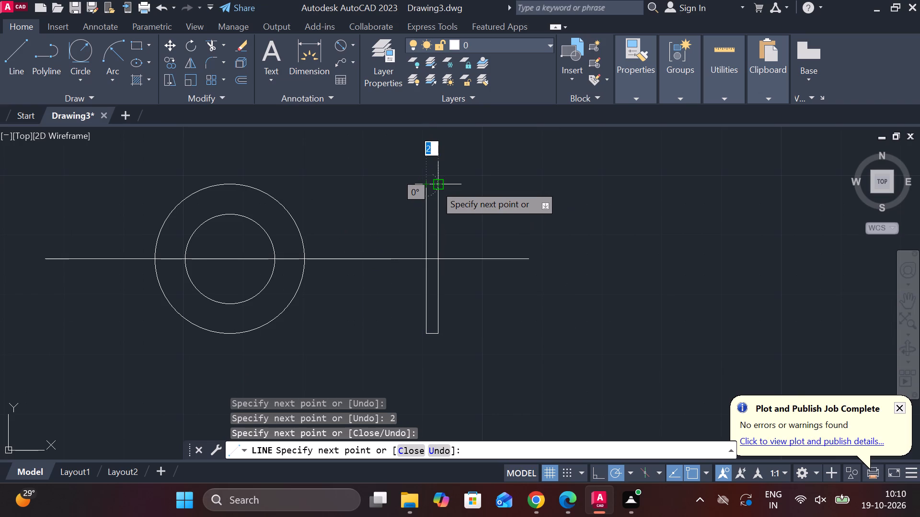
left_click(435, 185)
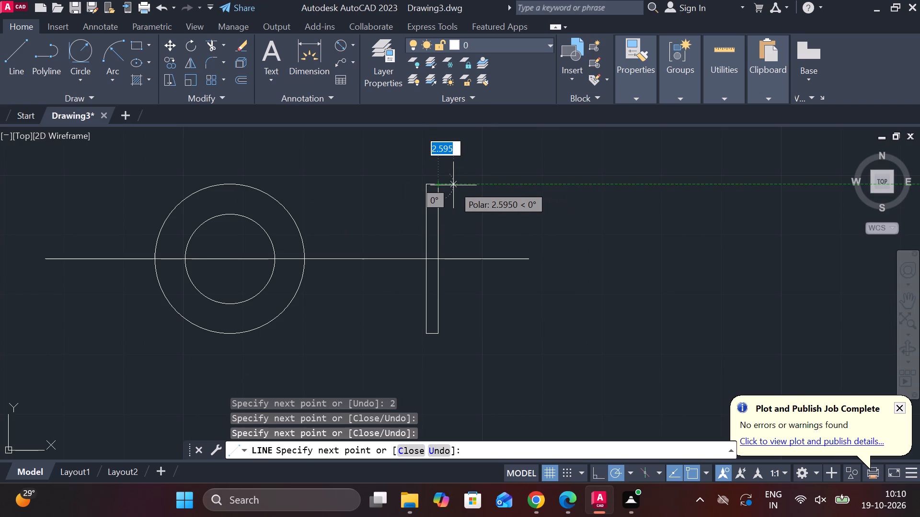
key("Escape")
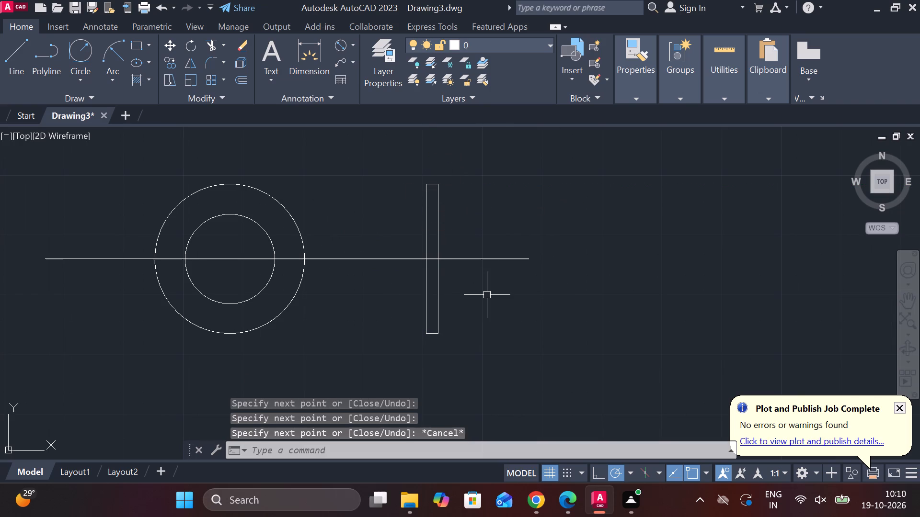
Draw two horizontal lines across the side-view rectangle, level with the top and bottom of the inner circle.
key("l")
key("Return")
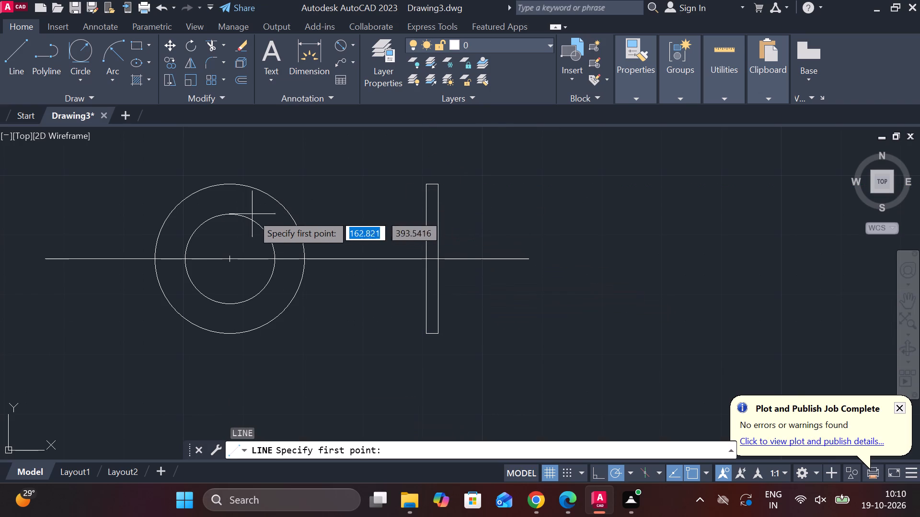
left_click_drag(349, 221, 353, 221)
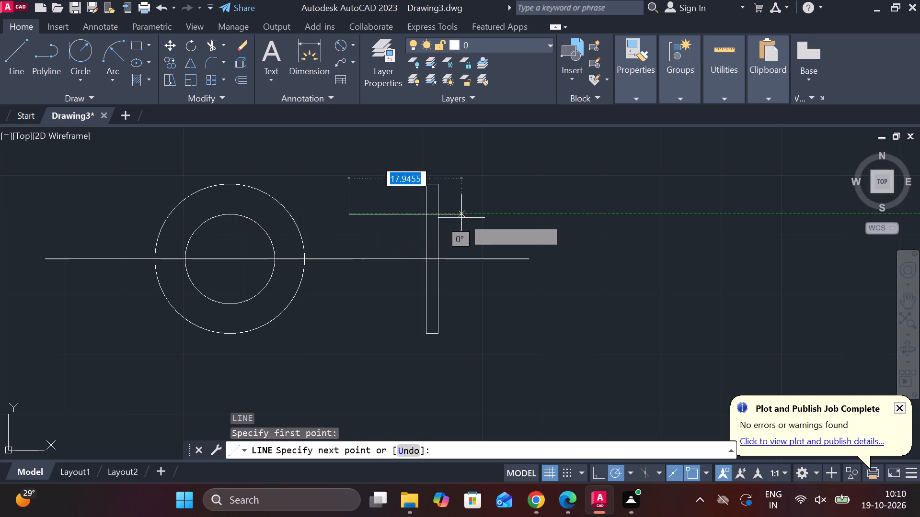
left_click(470, 218)
key("Escape")
key("space")
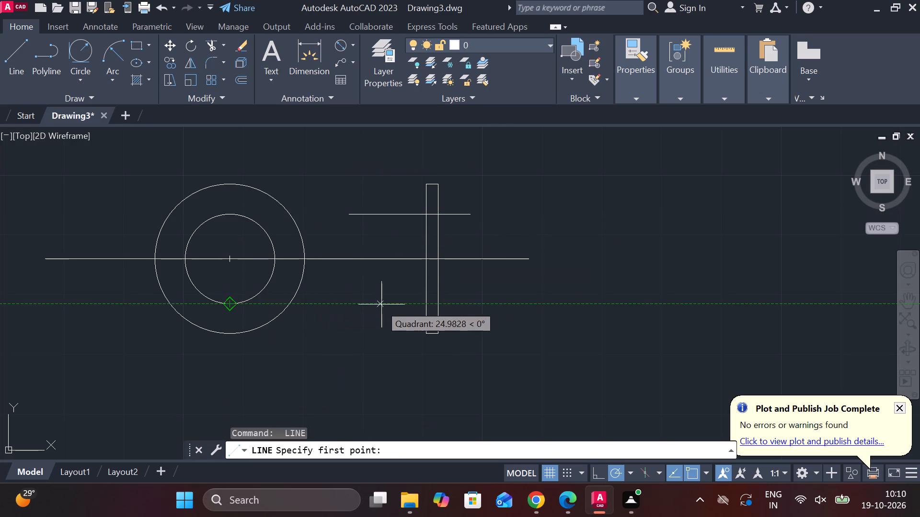
left_click_drag(382, 304, 386, 304)
left_click(478, 306)
key("Escape")
Trim both ends of the two hole-edge lines so they stay only within the side-view rectangle.
type("TR")
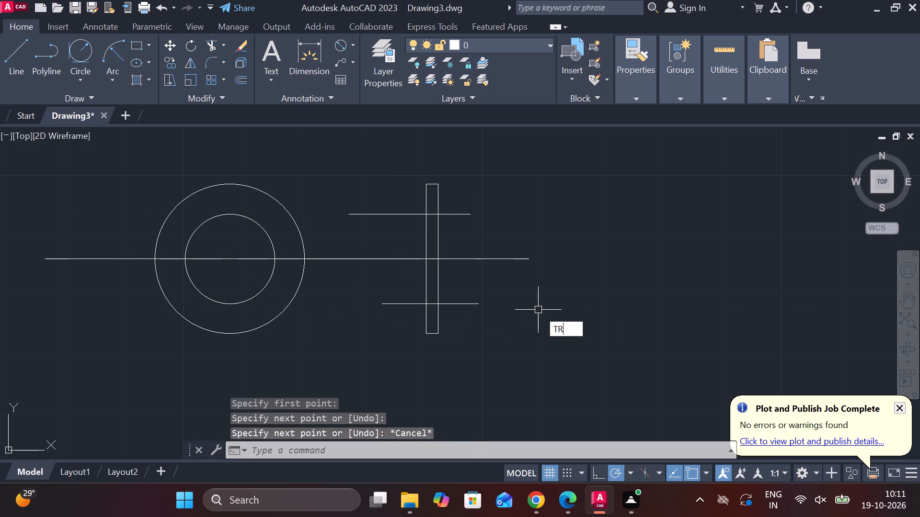
key("space")
left_click_drag(460, 191, 460, 231)
left_click_drag(467, 283, 467, 326)
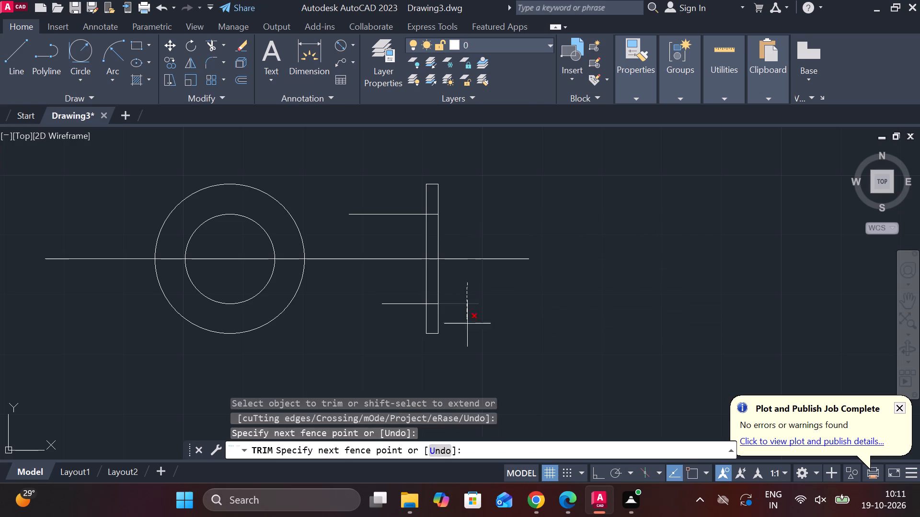
left_click_drag(467, 326, 470, 349)
left_click_drag(357, 180, 368, 237)
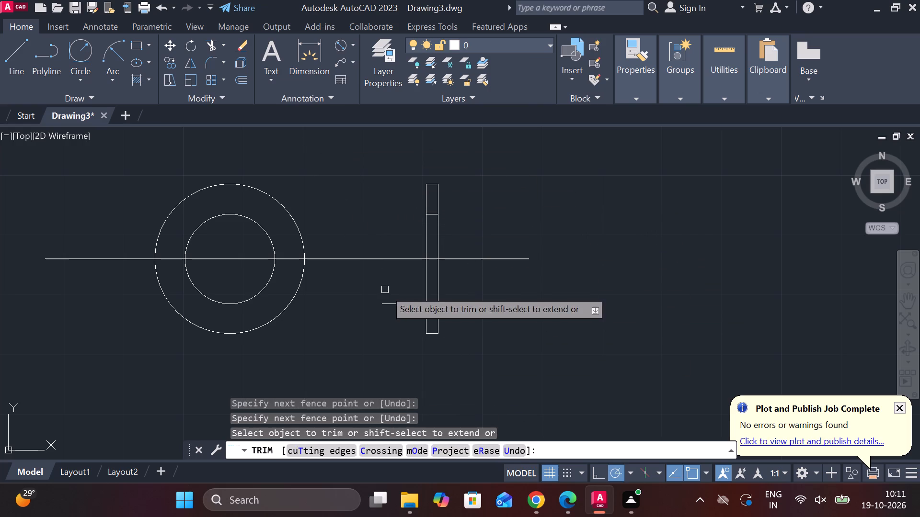
left_click_drag(391, 279, 400, 337)
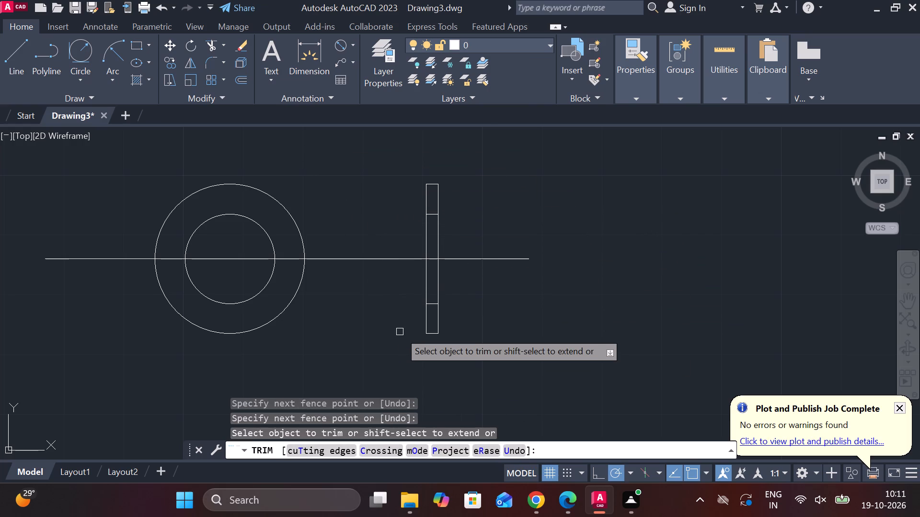
middle_click(359, 326)
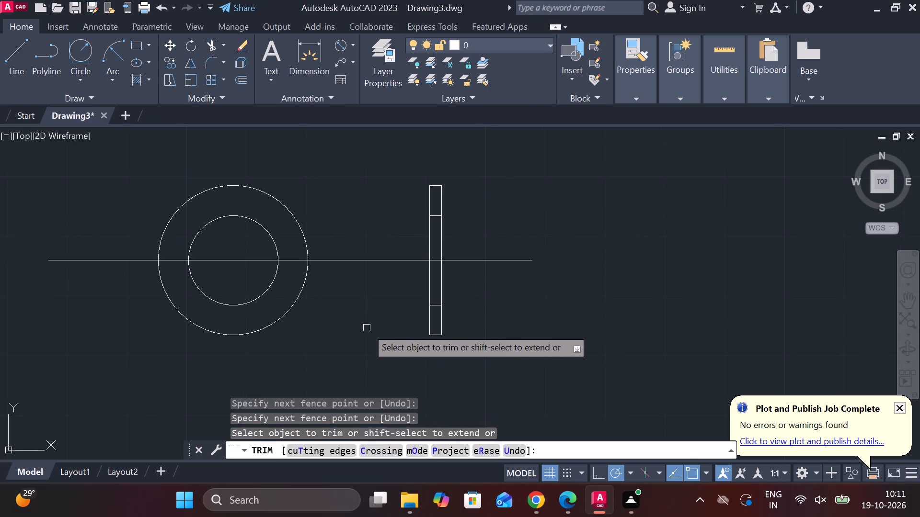
key("Escape")
Draw a vertical line through the centre of the concentric circles, extending slightly beyond the outer circle at both ends.
middle_click_drag(361, 314, 456, 325)
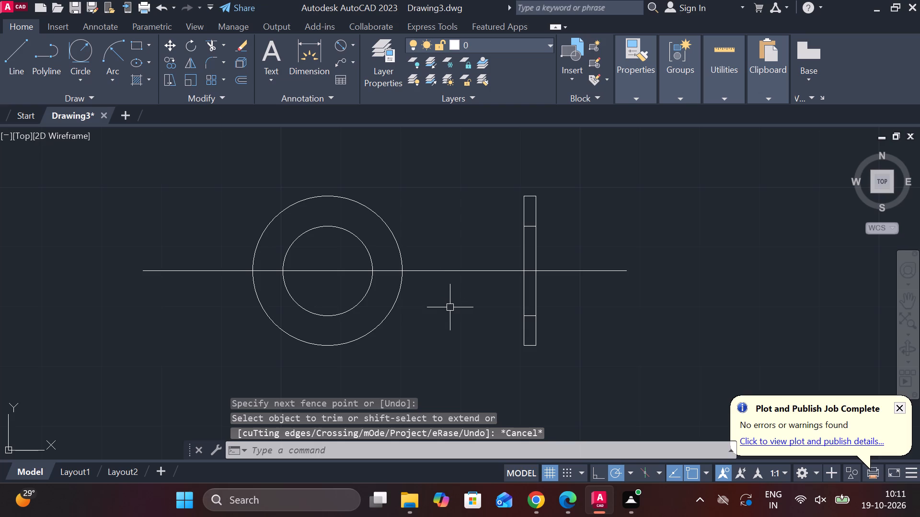
key("l")
key("Return")
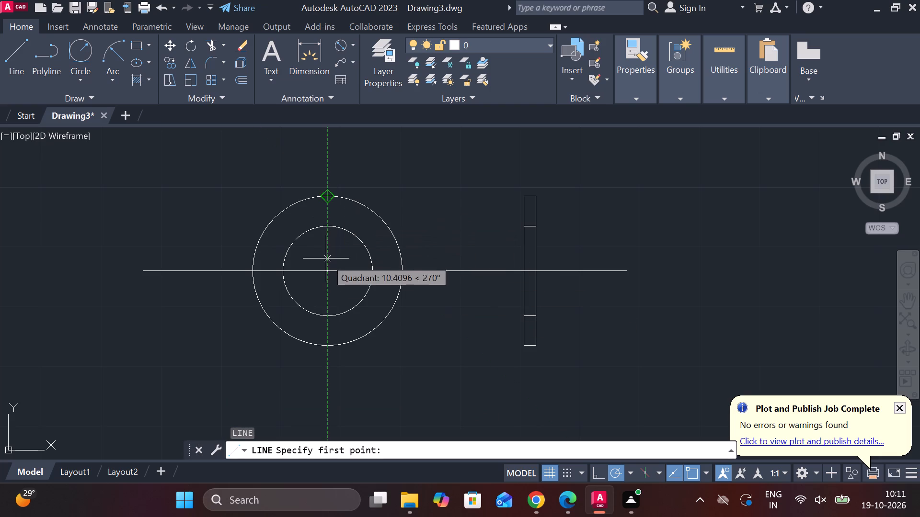
left_click(335, 362)
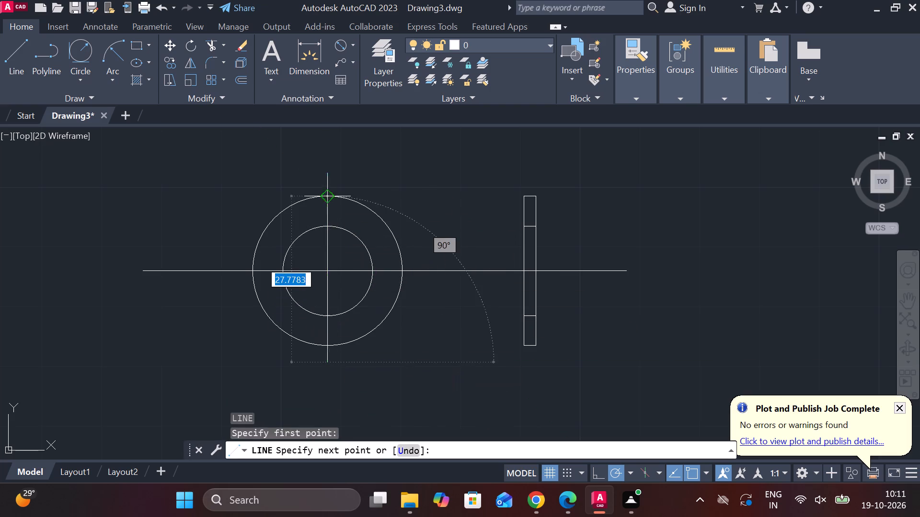
left_click(331, 180)
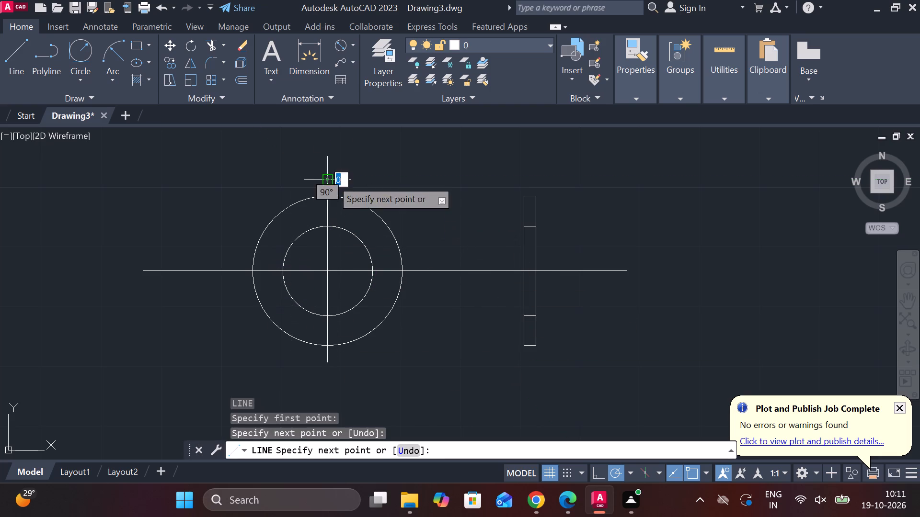
Add a vertical dimension for the outer circle's diameter, placed to the left of the front view.
key("Escape")
scroll(478, 229, "down", 1)
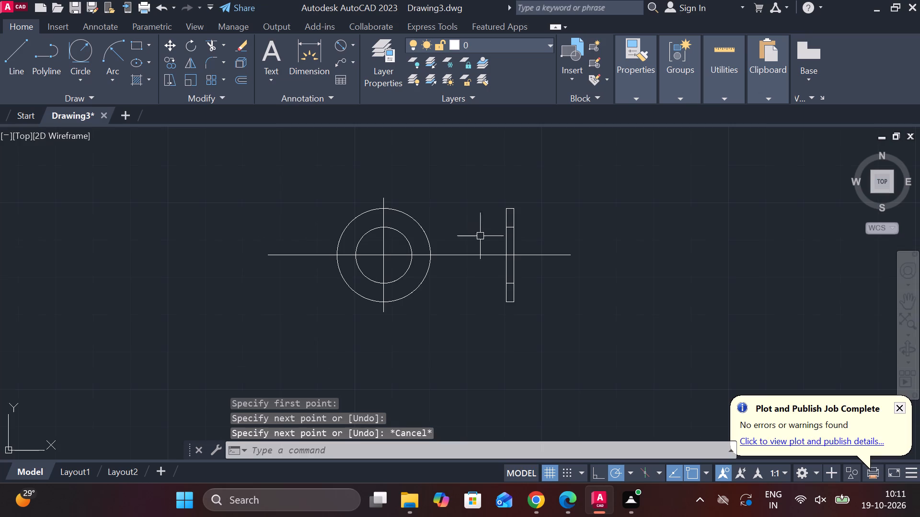
scroll(468, 222, "up", 1)
middle_click_drag(480, 222, 494, 231)
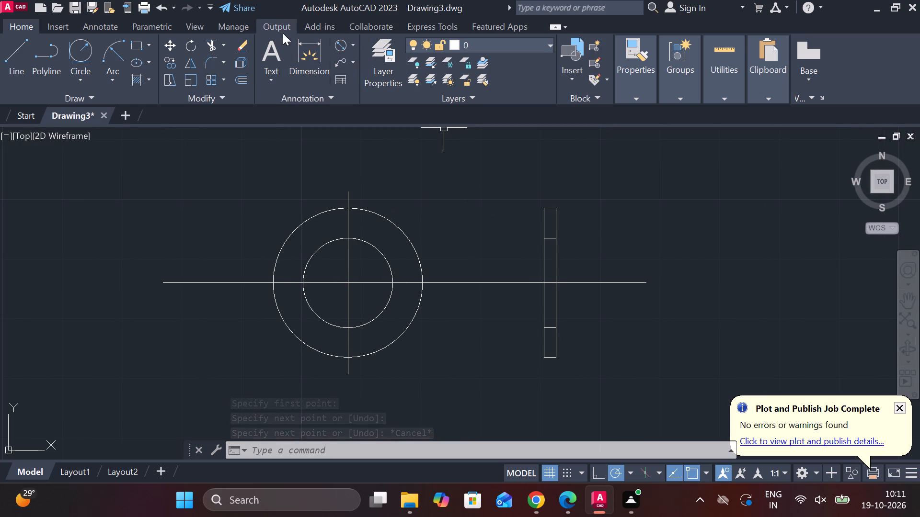
left_click(319, 42)
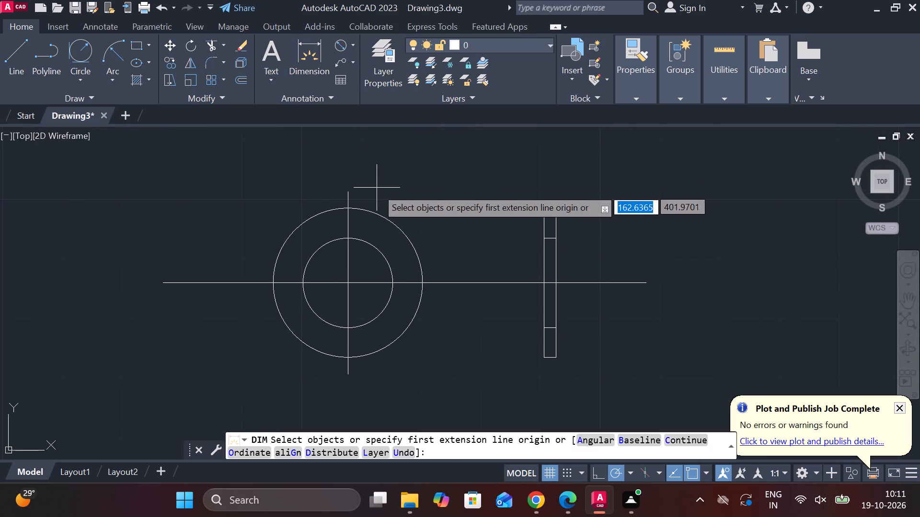
left_click(352, 206)
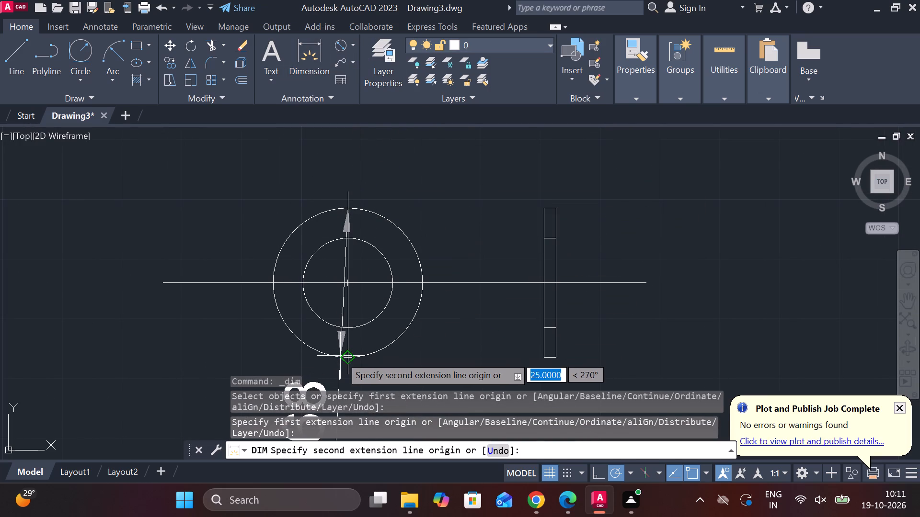
left_click(345, 355)
middle_click_drag(257, 343, 340, 328)
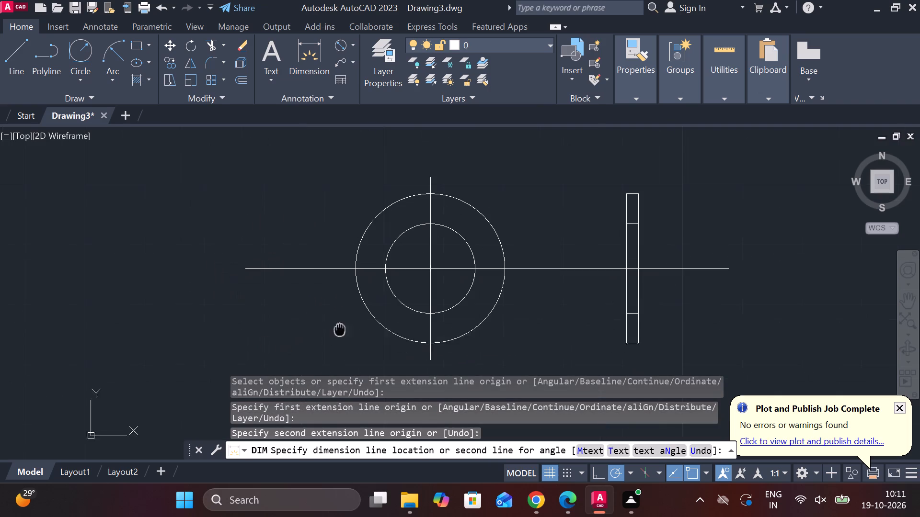
left_click(294, 322)
middle_click_drag(294, 322, 270, 322)
key("Escape")
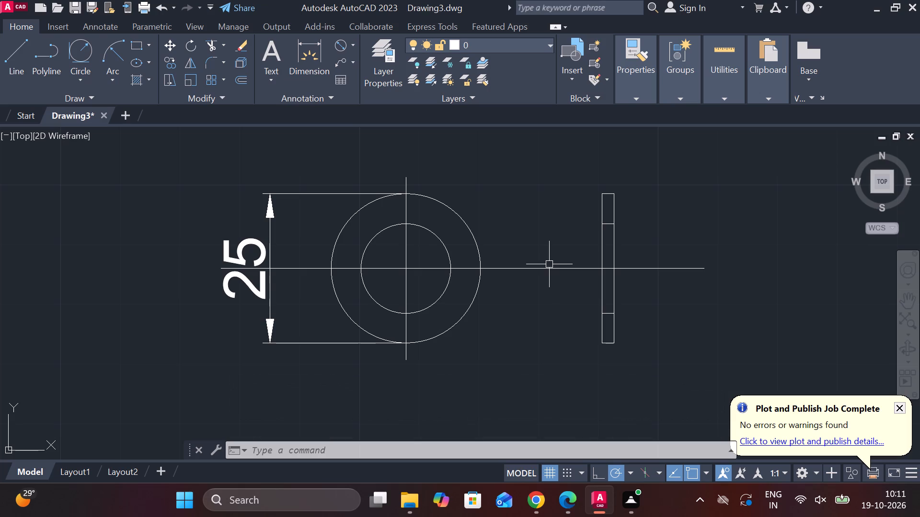
Change the linetype of the horizontal and vertical centre lines to CENTER.
left_click(551, 272)
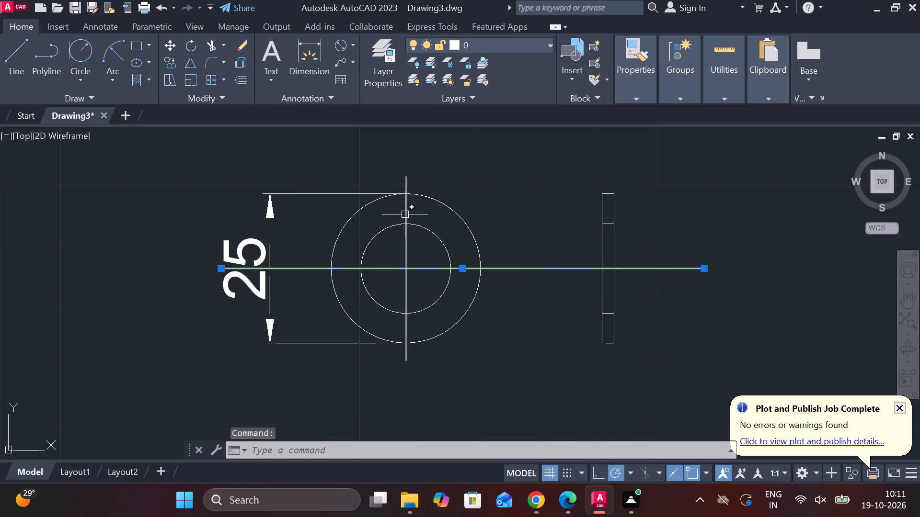
left_click(405, 213)
left_click(630, 93)
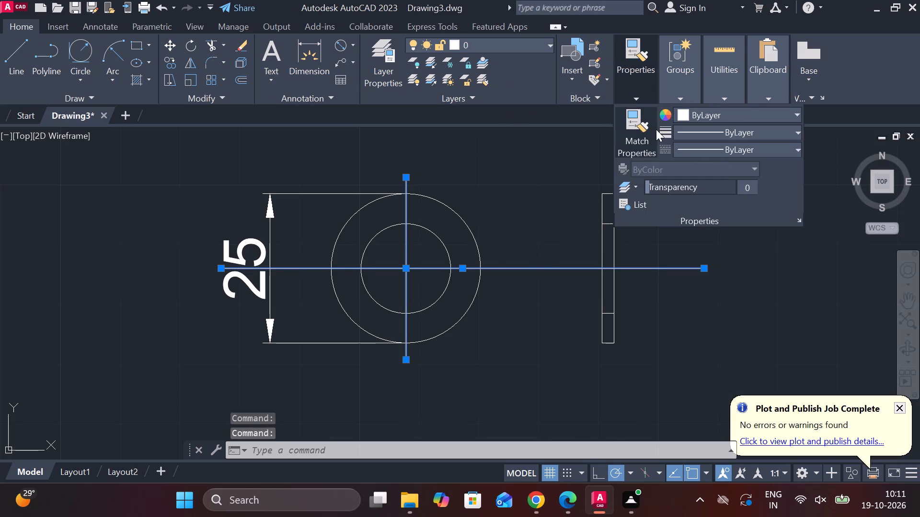
left_click(719, 158)
left_click(714, 139)
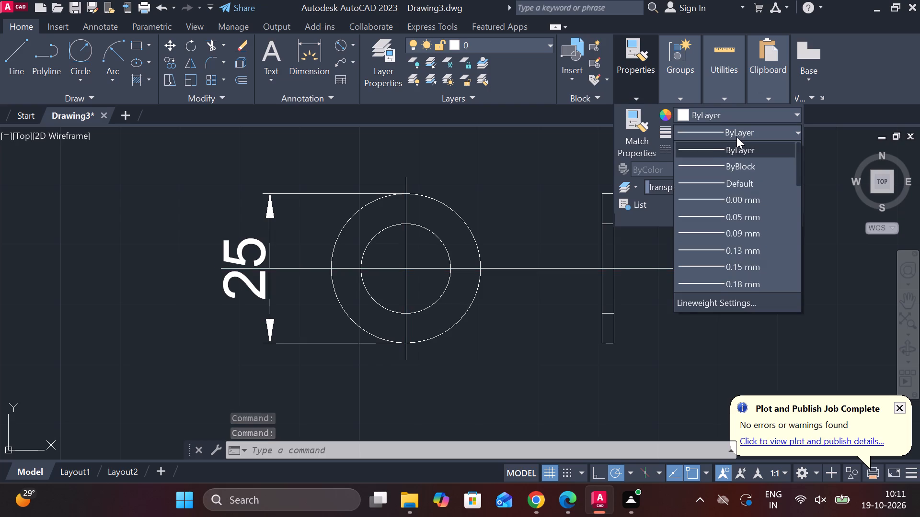
left_click(736, 136)
left_click(743, 147)
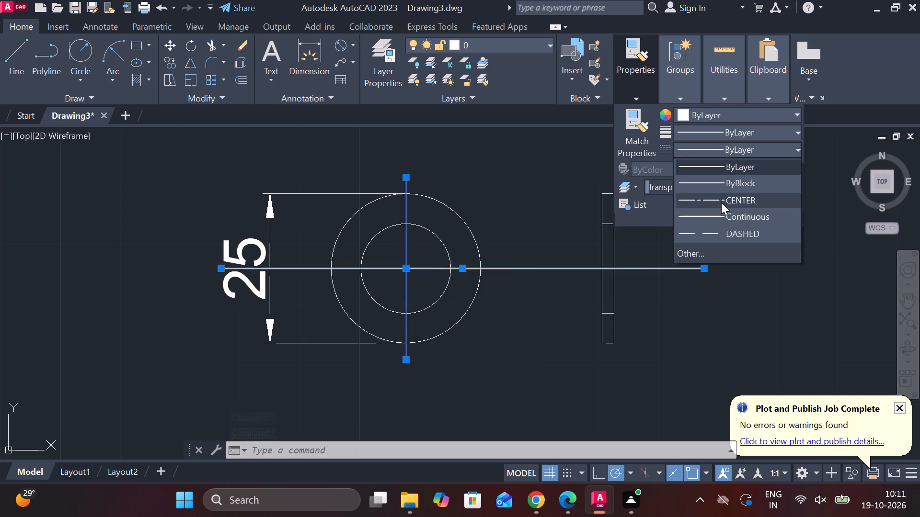
left_click(721, 202)
key("Escape")
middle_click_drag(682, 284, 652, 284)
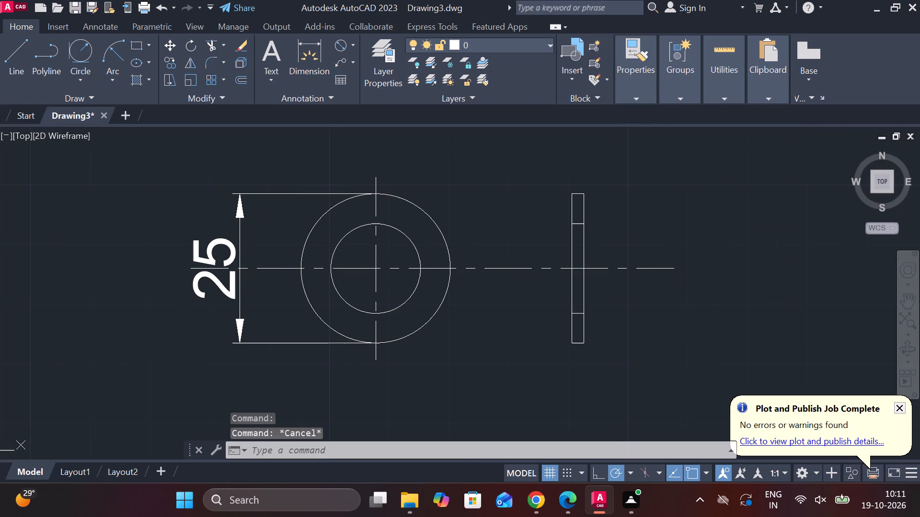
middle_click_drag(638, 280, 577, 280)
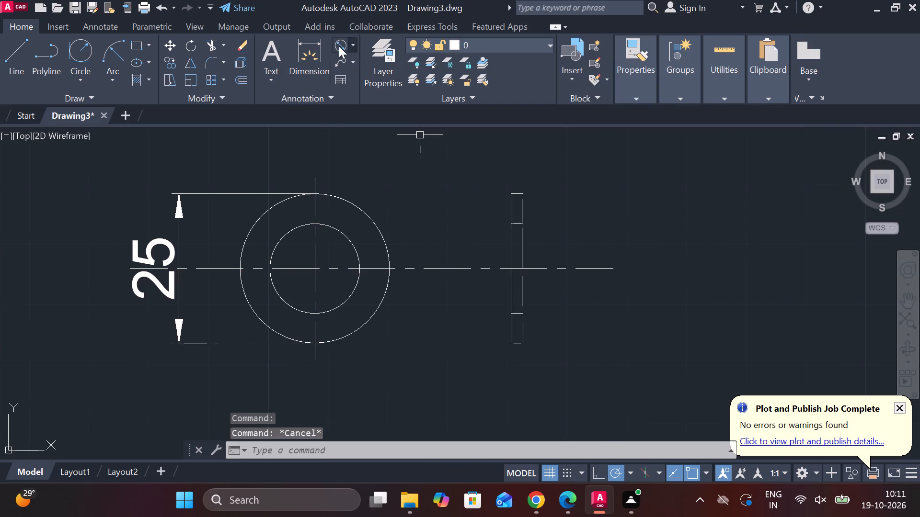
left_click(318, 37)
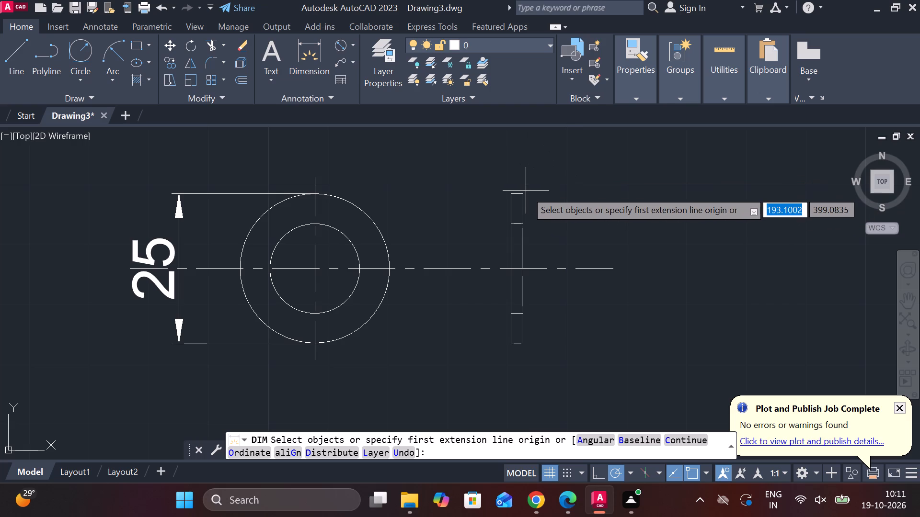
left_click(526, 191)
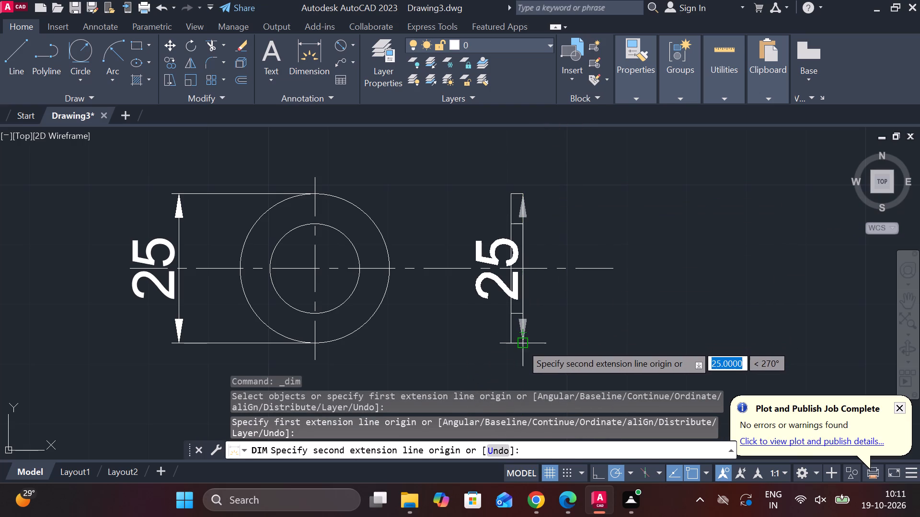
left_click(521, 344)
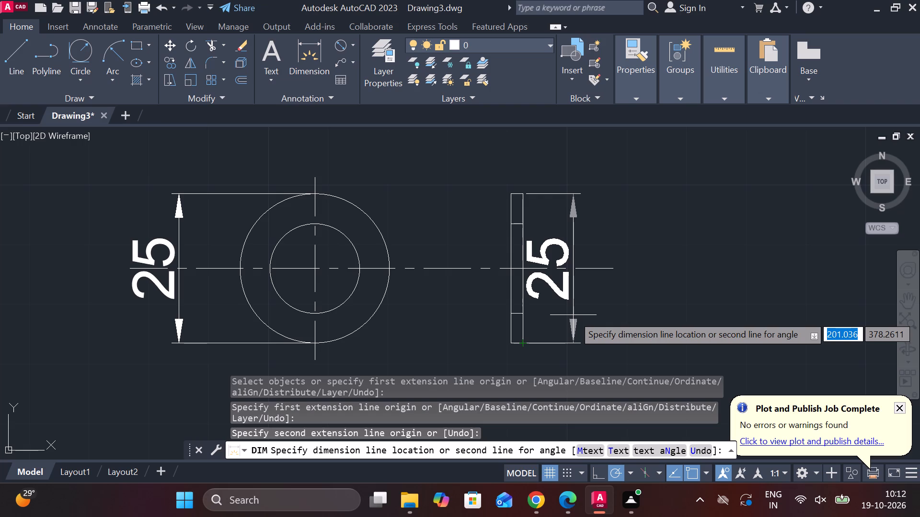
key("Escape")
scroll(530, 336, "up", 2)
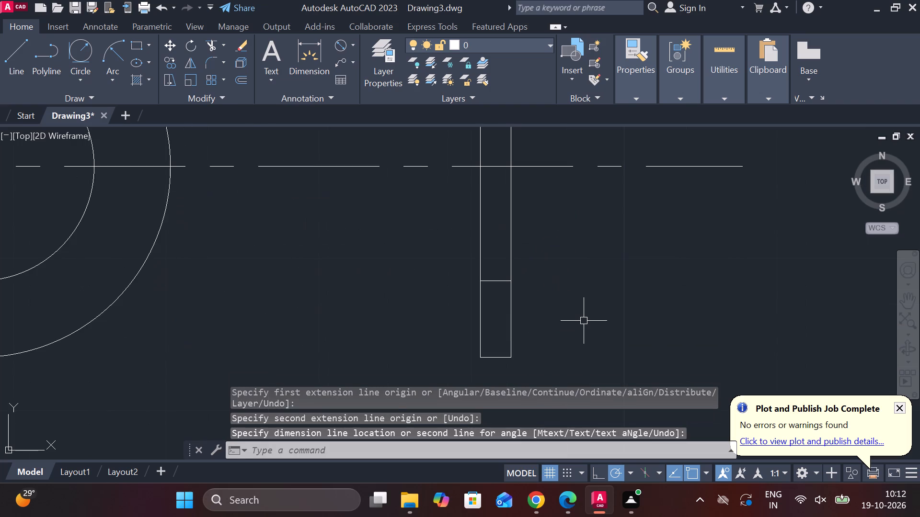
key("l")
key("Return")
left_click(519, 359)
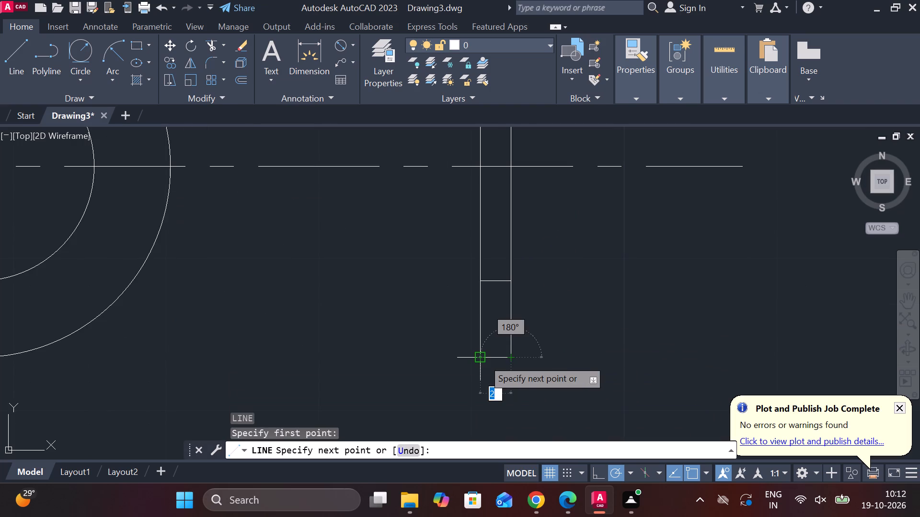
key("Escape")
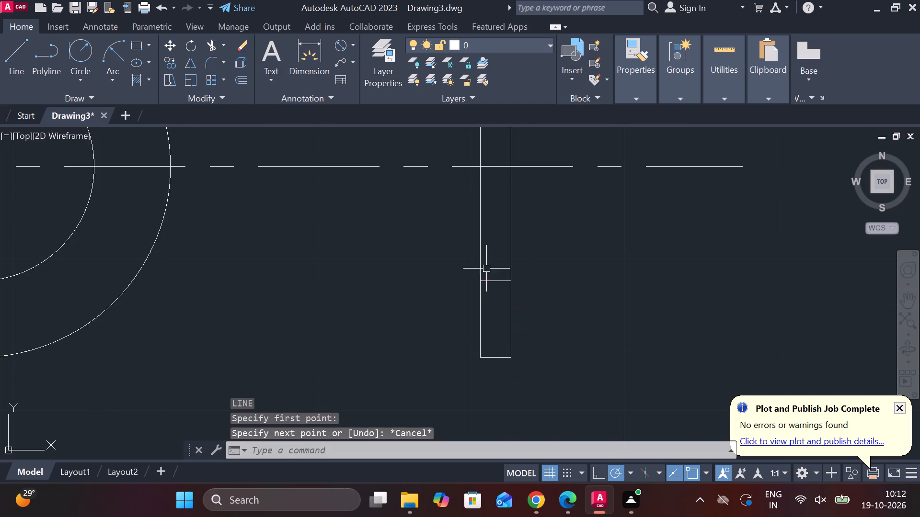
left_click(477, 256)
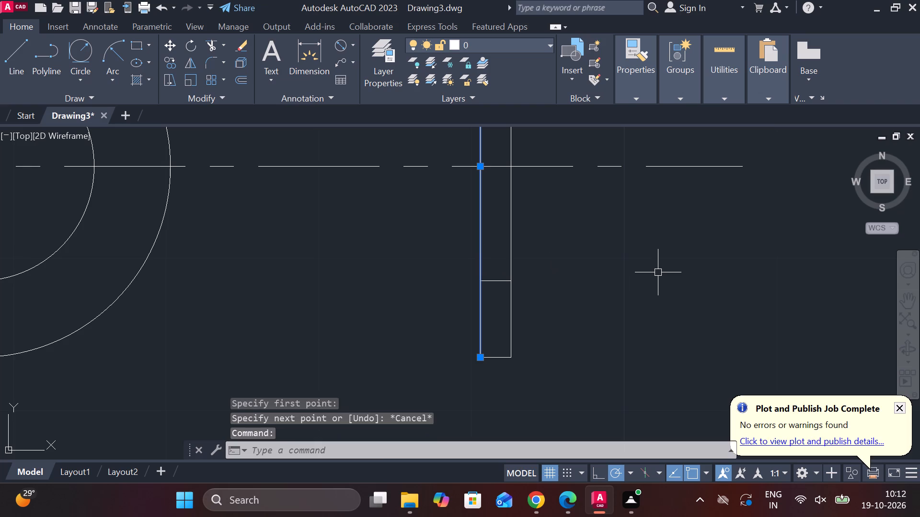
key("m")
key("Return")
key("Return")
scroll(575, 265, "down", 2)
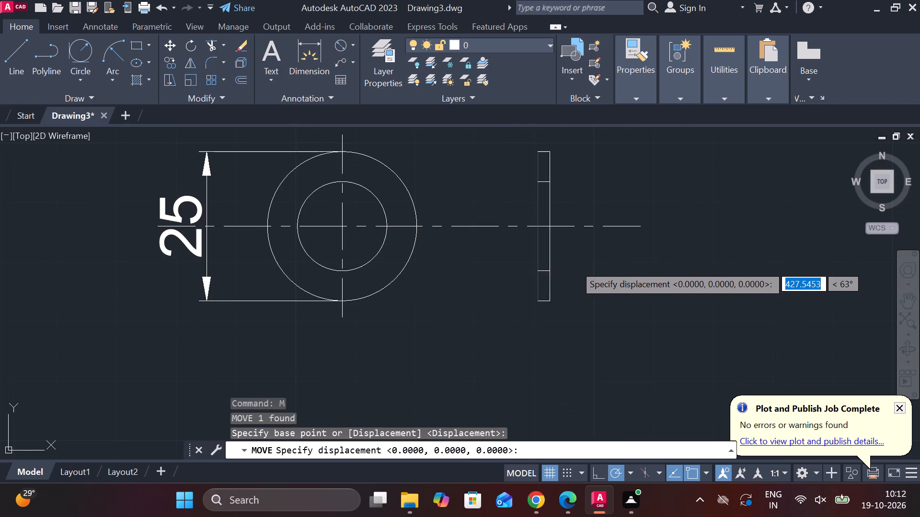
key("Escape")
Move the side-view rectangle's left vertical edge 4 units to the left along the horizontal centre line.
left_click(537, 216)
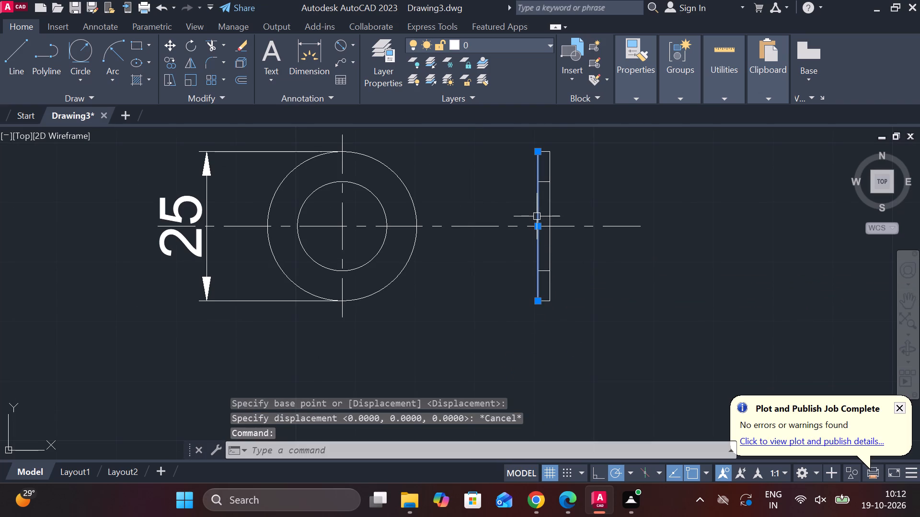
key("m")
key("Return")
scroll(537, 216, "up", 2)
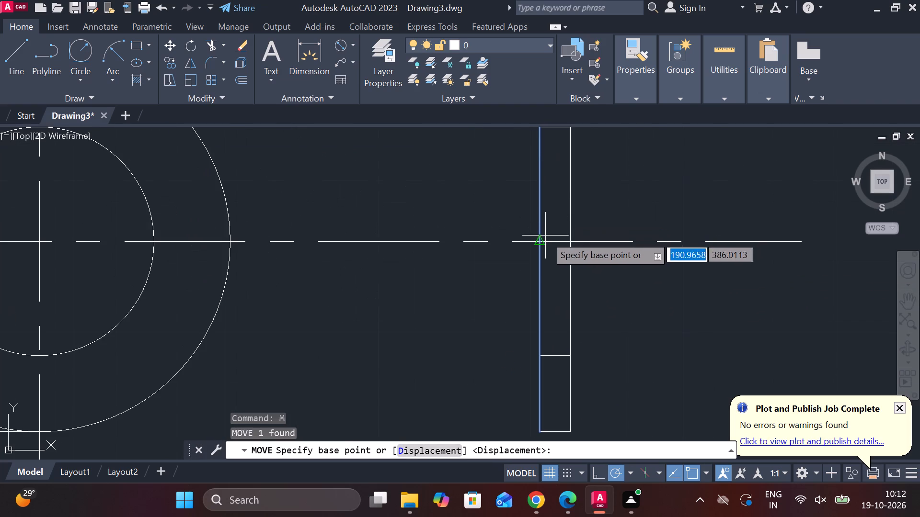
left_click(543, 237)
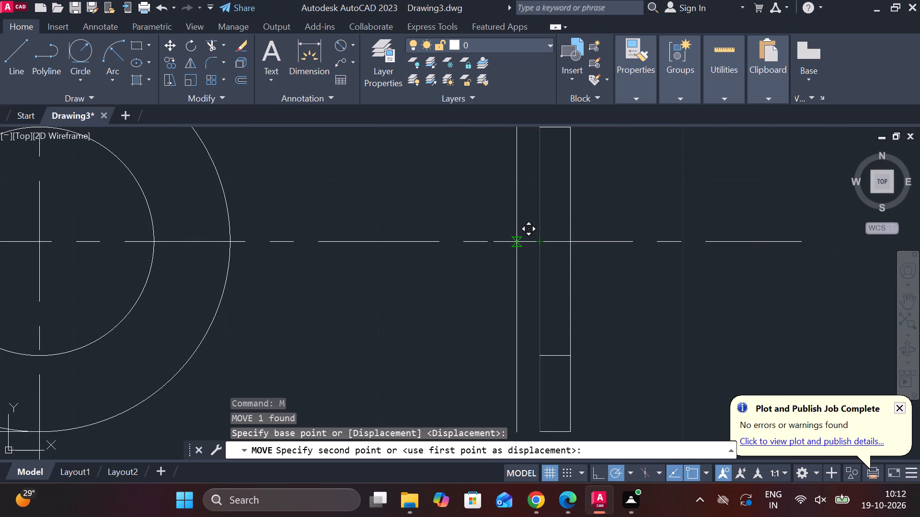
type("4")
key("space")
scroll(639, 244, "down", 2)
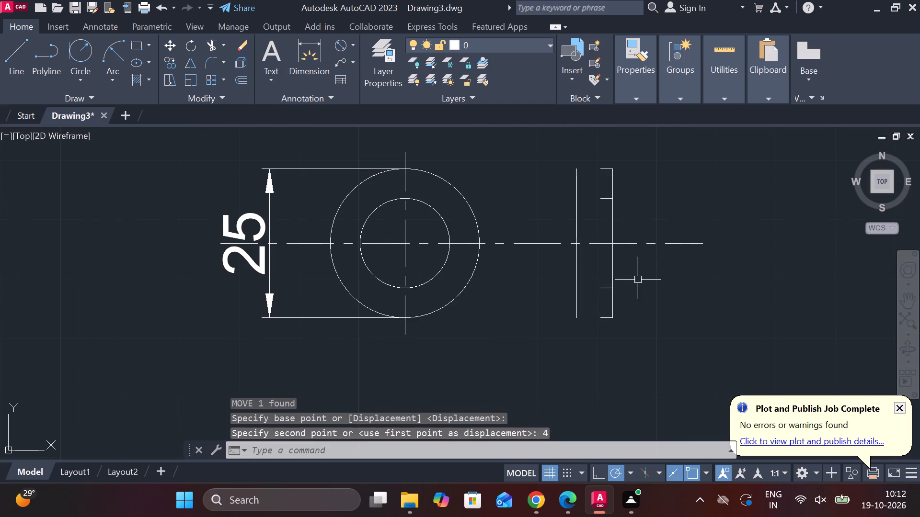
key("Escape")
Extend the side view's top, bottom and two hole-edge lines to meet the moved left edge.
type("EX")
key("space")
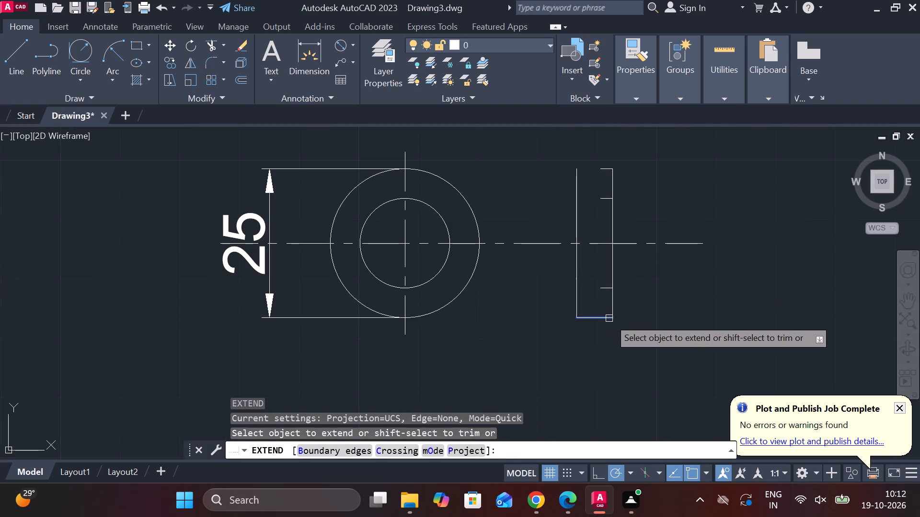
left_click(609, 318)
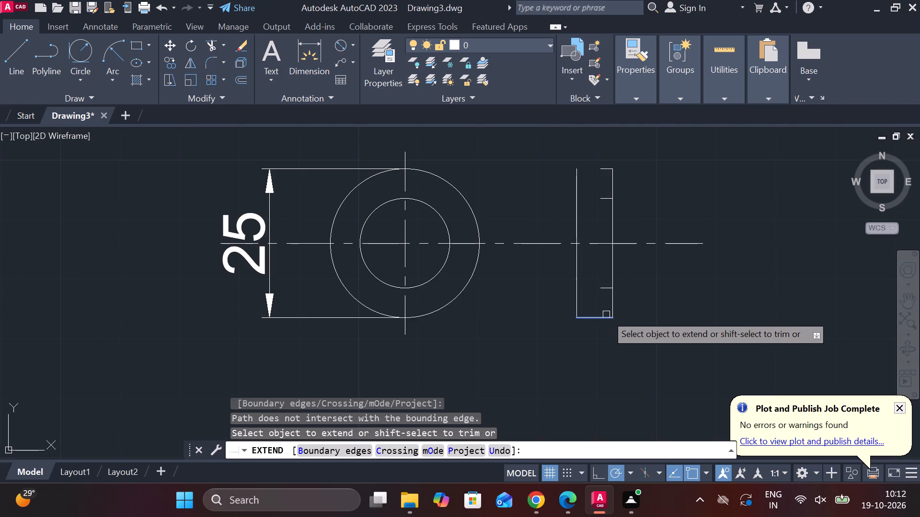
left_click(606, 315)
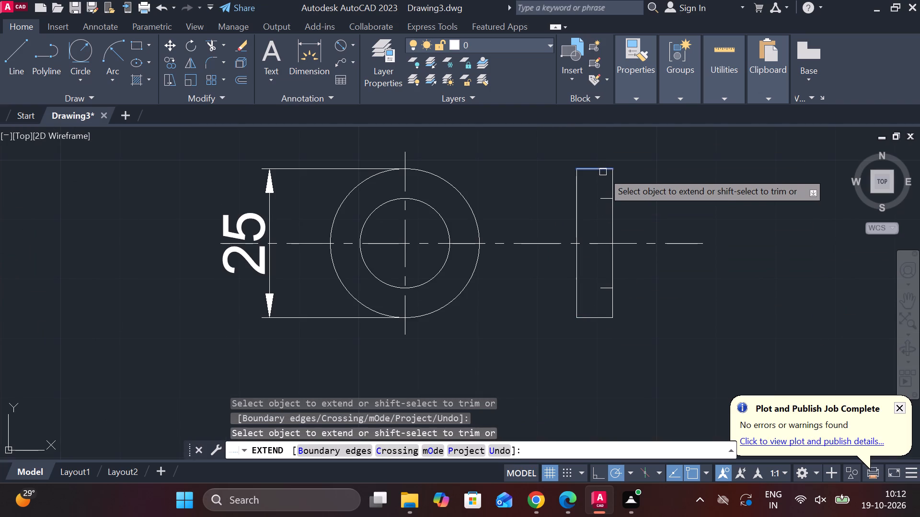
left_click(603, 171)
left_click(606, 199)
left_click(605, 287)
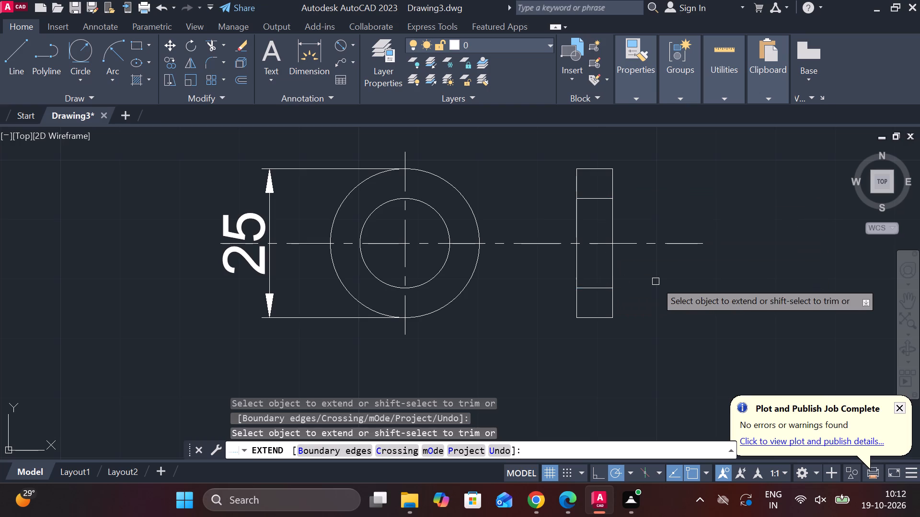
key("Escape")
Draw two full-height vertical lines inside the side-view rectangle, each 2 units in from its left and right edges.
scroll(624, 207, "up", 1)
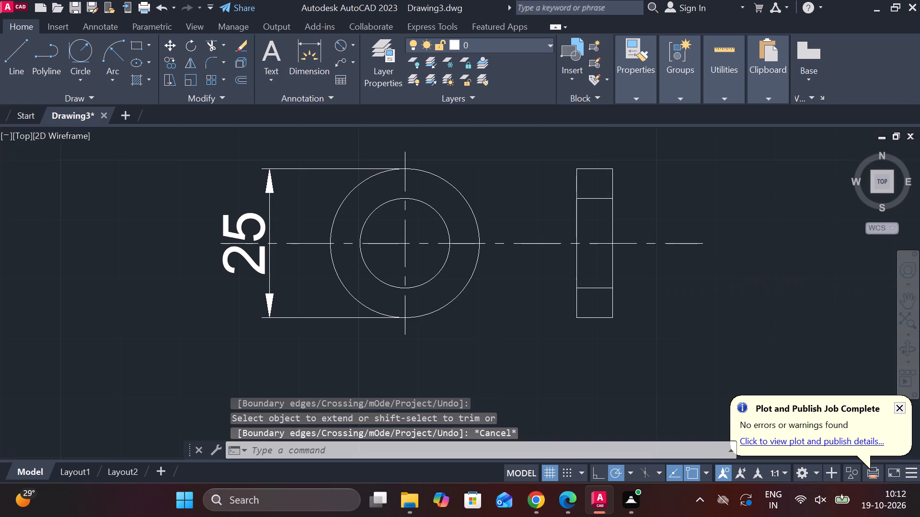
key("l")
key("Return")
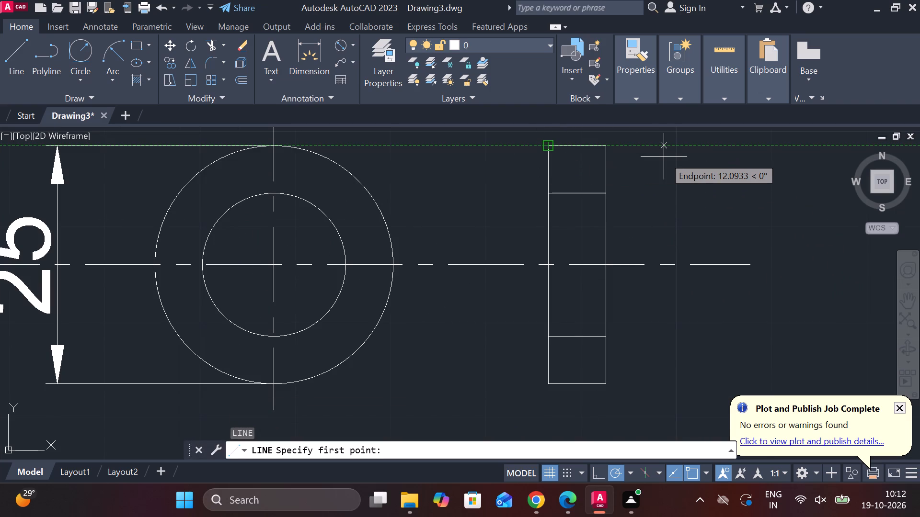
type("2")
key("space")
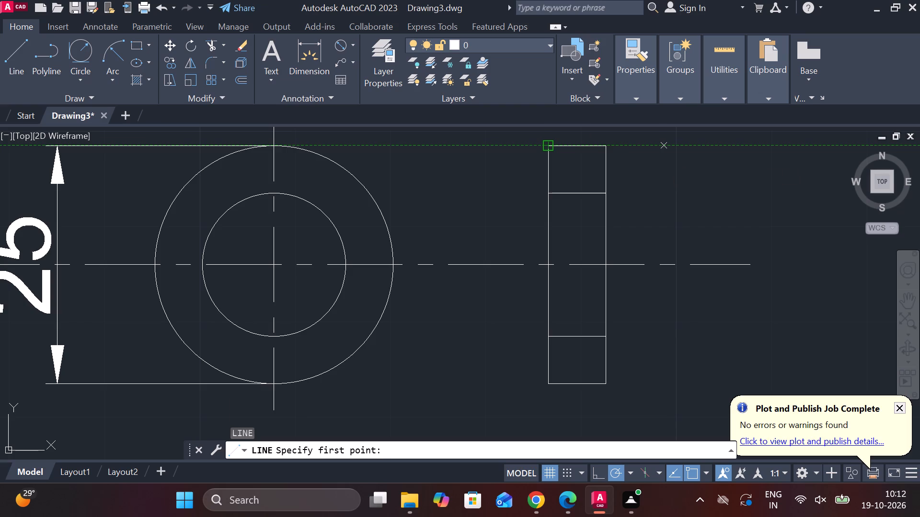
left_click(565, 385)
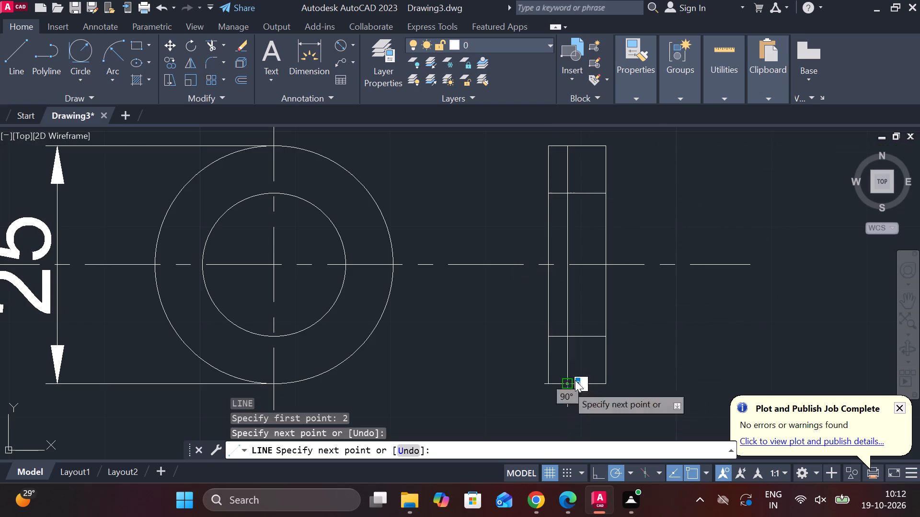
key("Escape")
key("space")
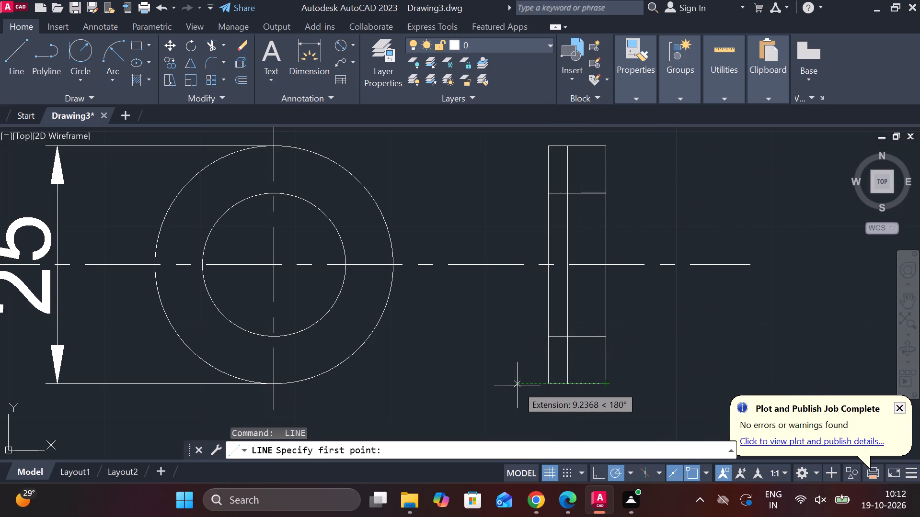
type("2")
key("space")
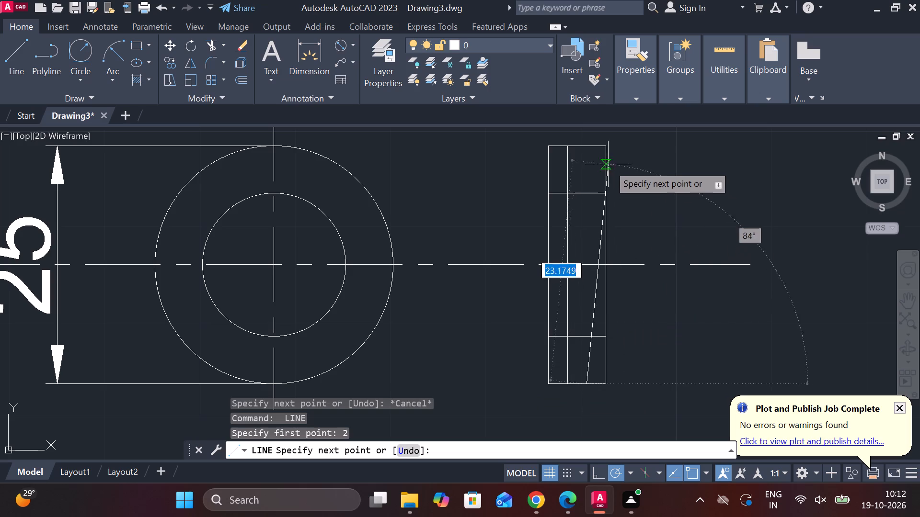
left_click(587, 145)
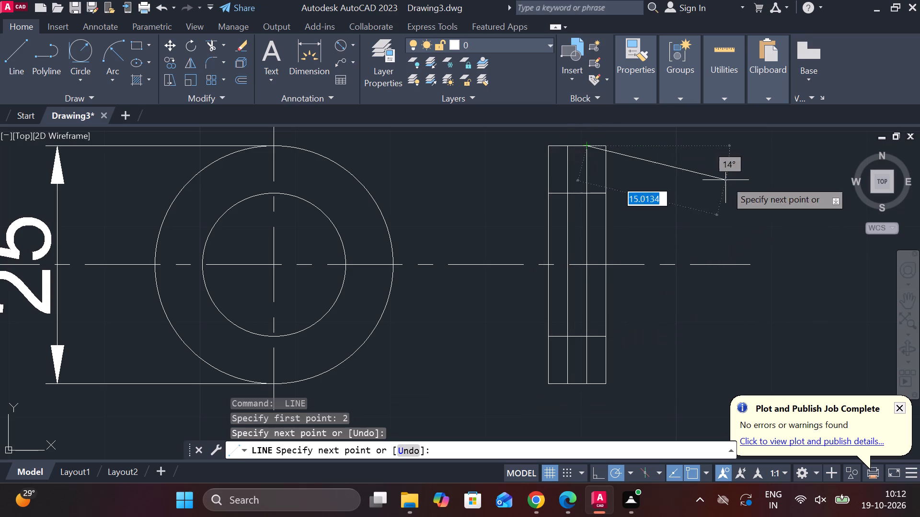
Change the linetype of the two inner vertical lines in the ring's side view to DASHED.
key("Escape")
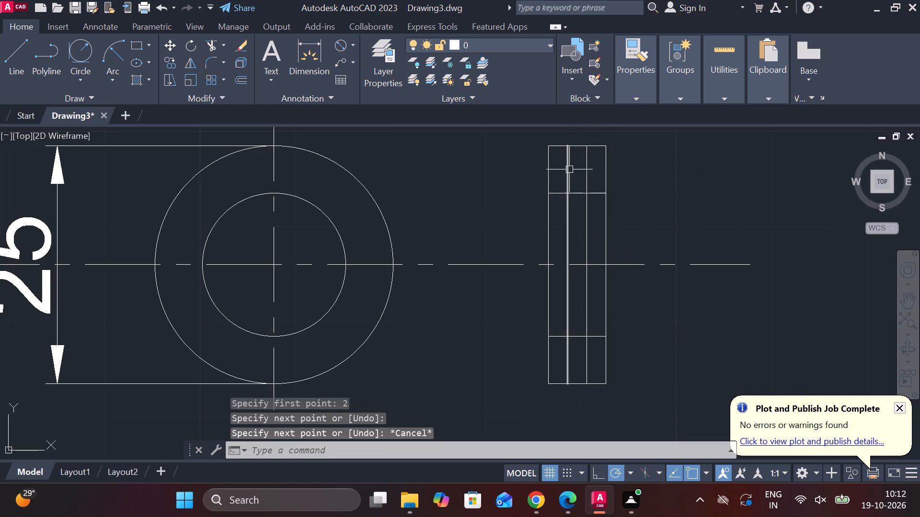
left_click(569, 169)
left_click(584, 175)
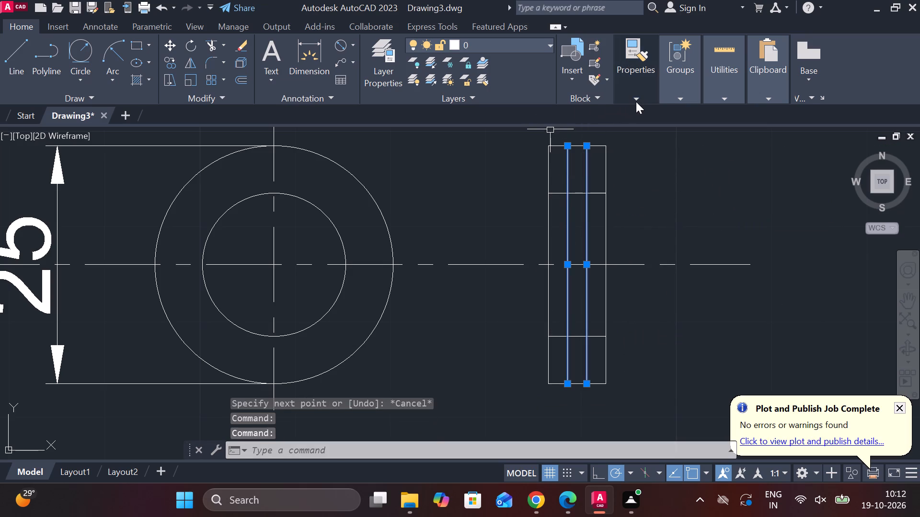
left_click(636, 101)
left_click(767, 154)
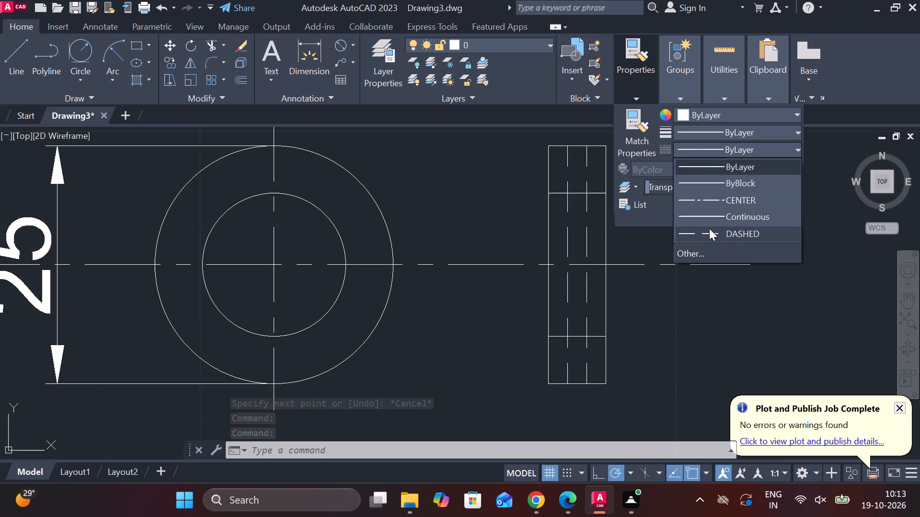
left_click(709, 228)
key("Escape")
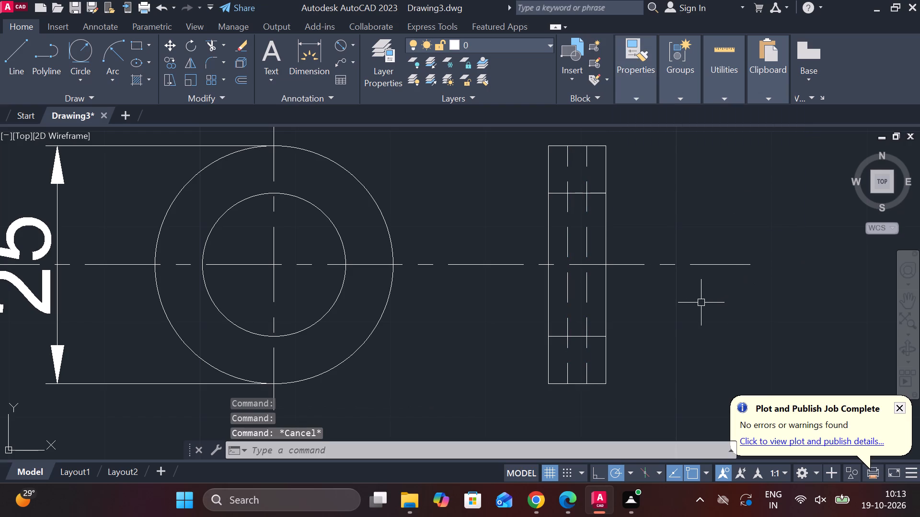
Trim away the parts of both dashed lines that lie between the two hole-edge lines of the side view.
scroll(642, 308, "down", 1)
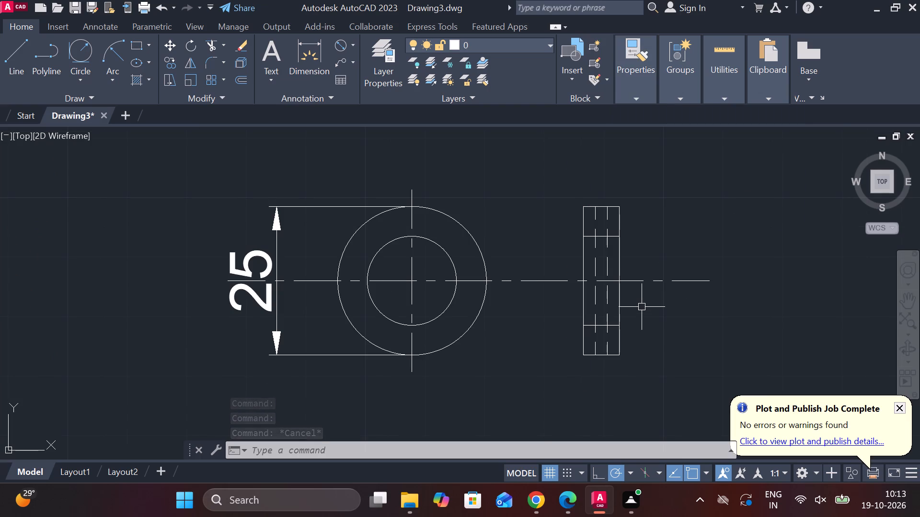
type("TR")
key("space")
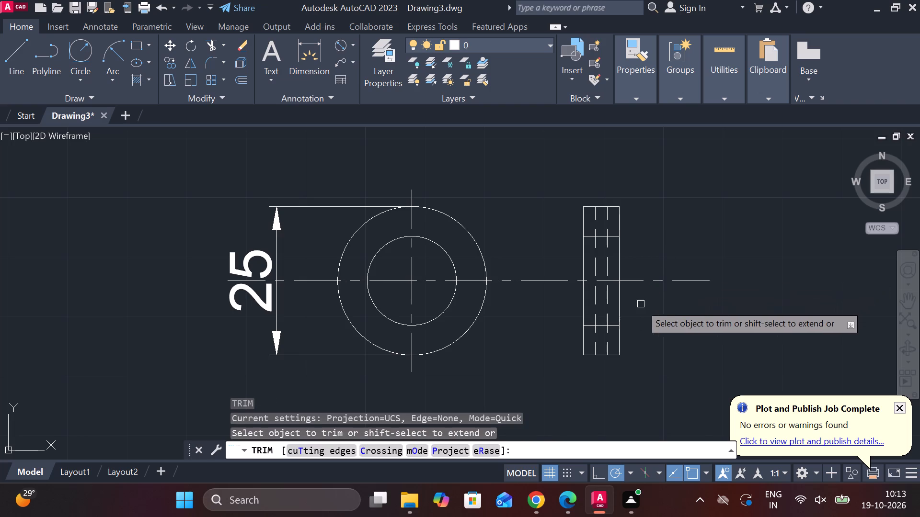
left_click(608, 303)
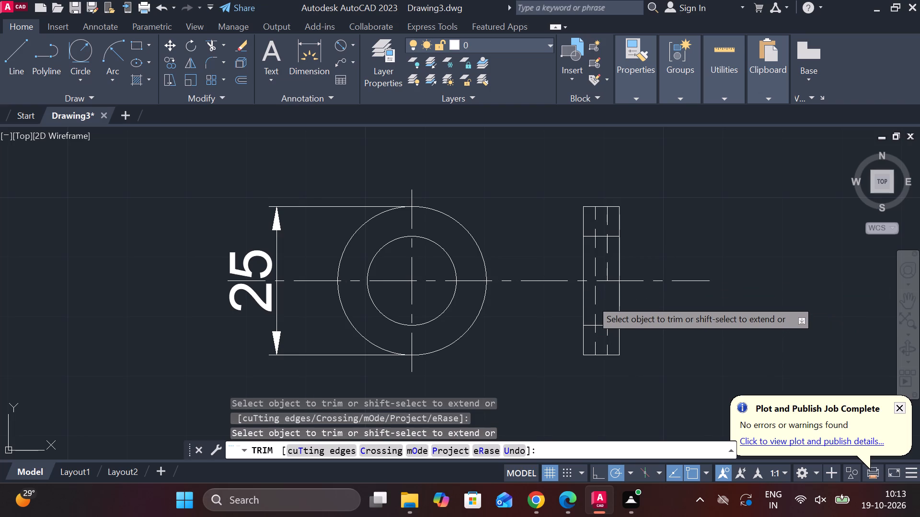
left_click(591, 300)
left_click(595, 295)
left_click(598, 269)
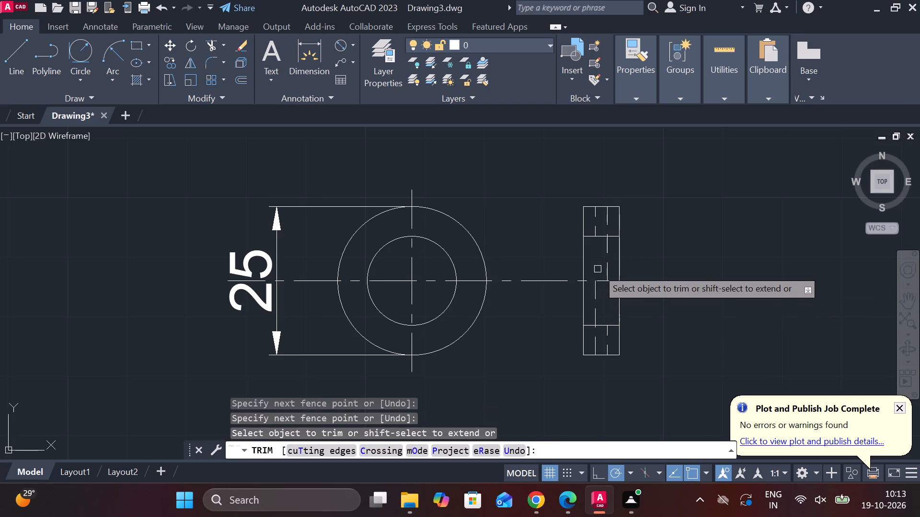
left_click(610, 252)
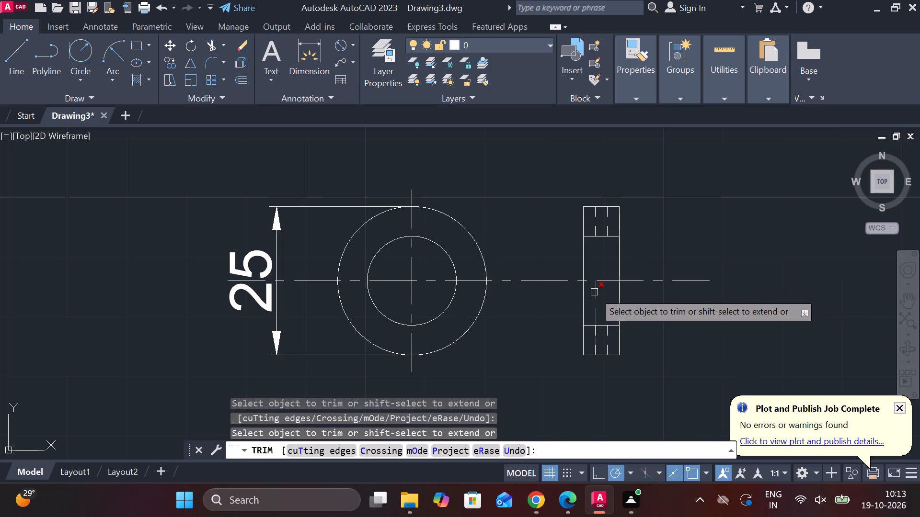
left_click(594, 292)
middle_click_drag(665, 315, 569, 331)
key("Escape")
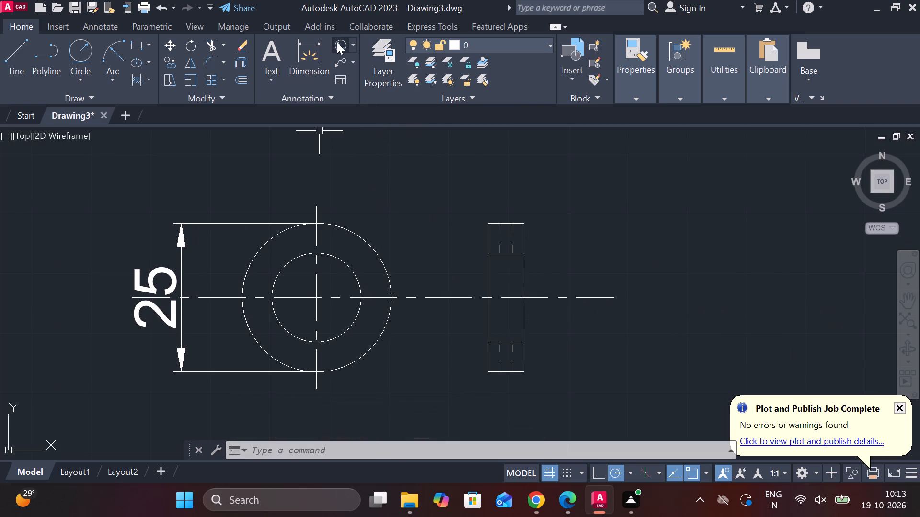
Add a vertical dimension across the front view's inner circle, placed between the front and side views.
left_click(304, 54)
left_click(313, 254)
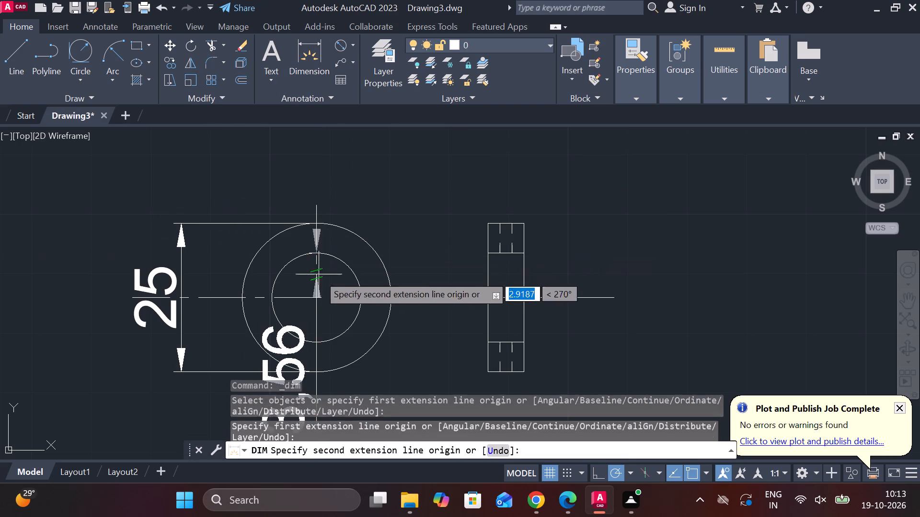
left_click(315, 344)
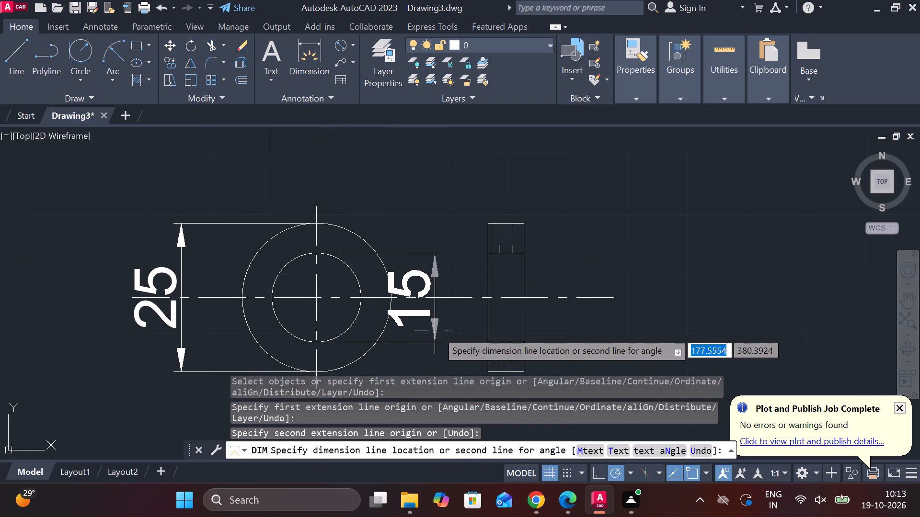
left_click(456, 331)
key("Escape")
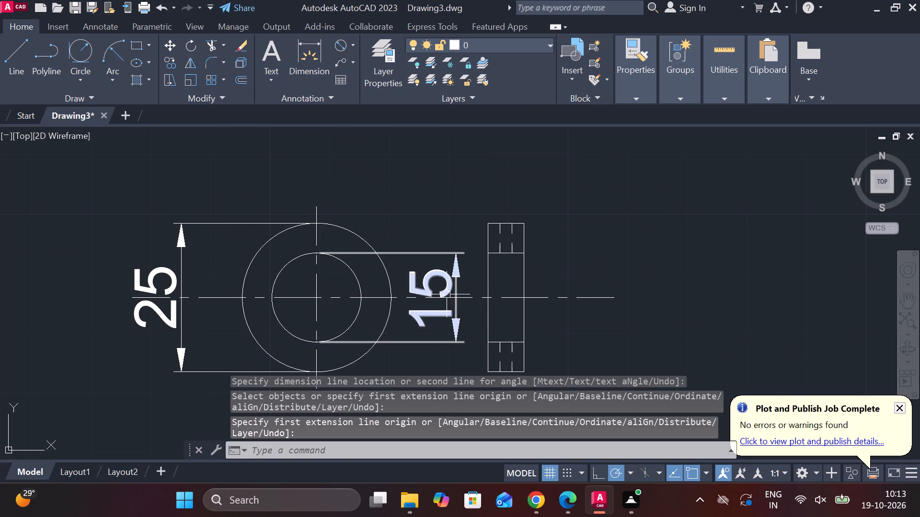
Insert the diameter symbol Ø in front of the inner circle's dimension text.
double_click(446, 290)
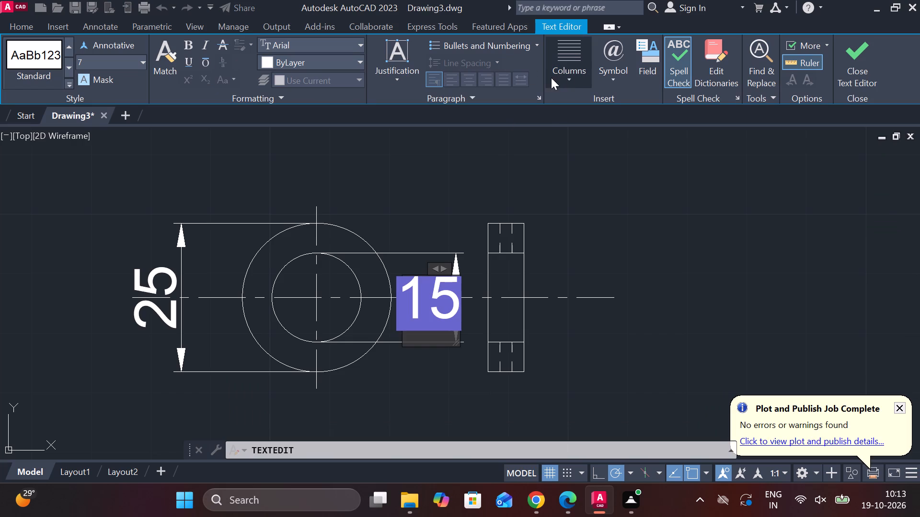
left_click(616, 83)
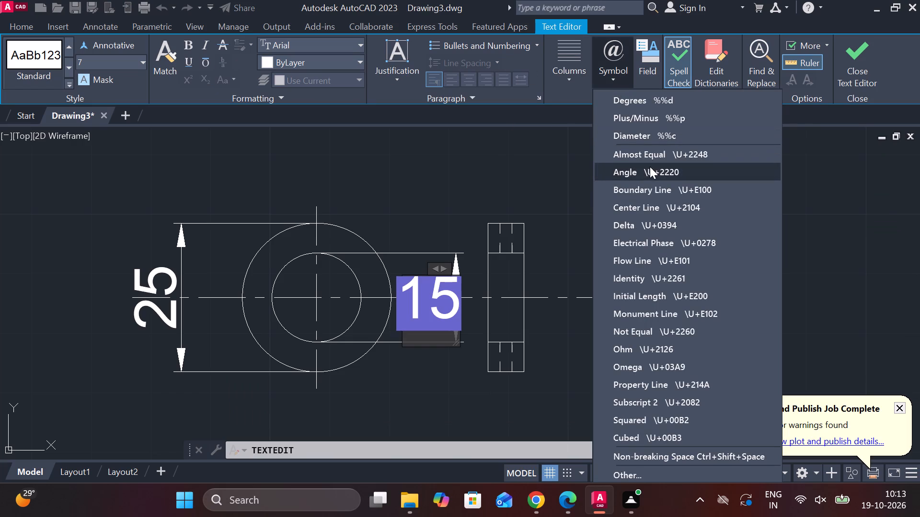
left_click(651, 140)
left_click(871, 63)
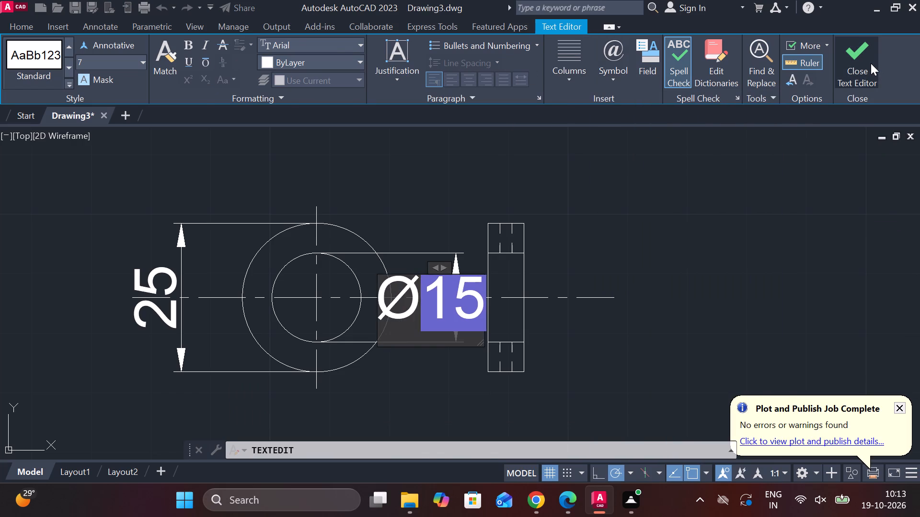
scroll(667, 257, "down", 1)
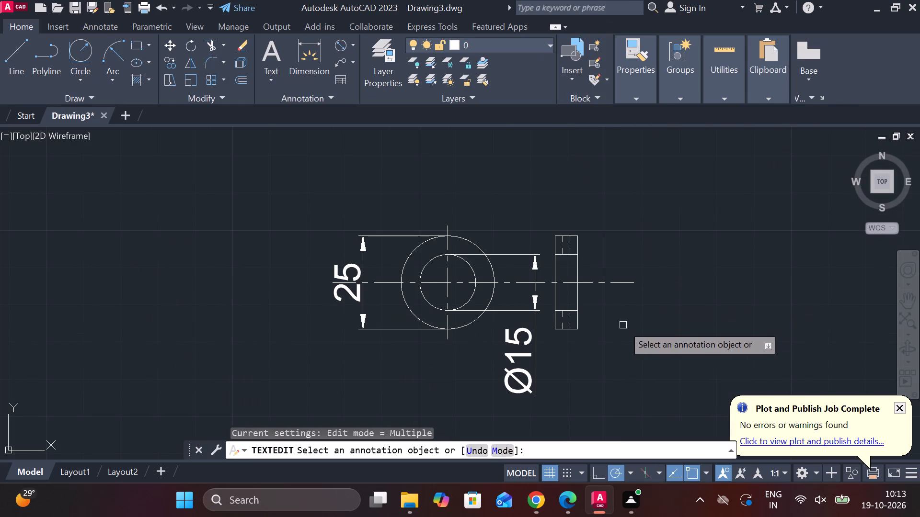
middle_click_drag(620, 325, 614, 325)
key("Escape")
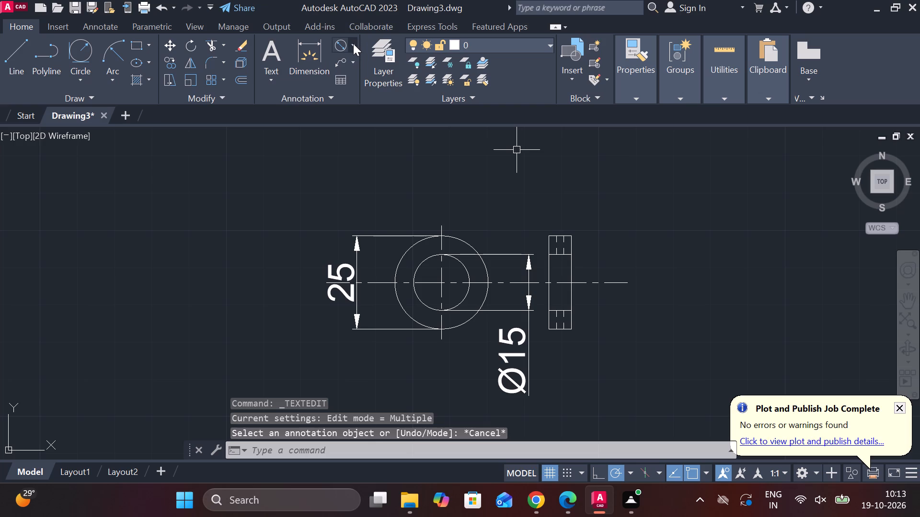
Add a linear dimension for the side view's overall thickness, placed above its top edge.
left_click(353, 44)
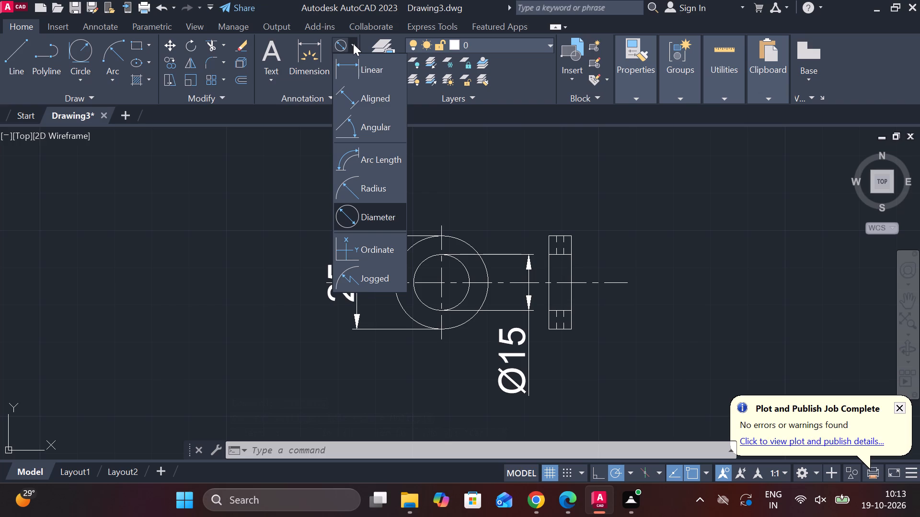
left_click(376, 74)
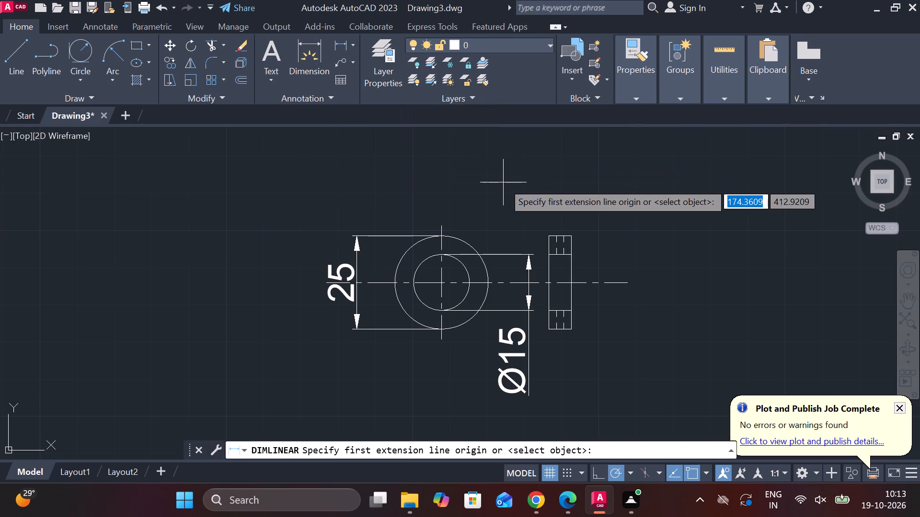
left_click(544, 235)
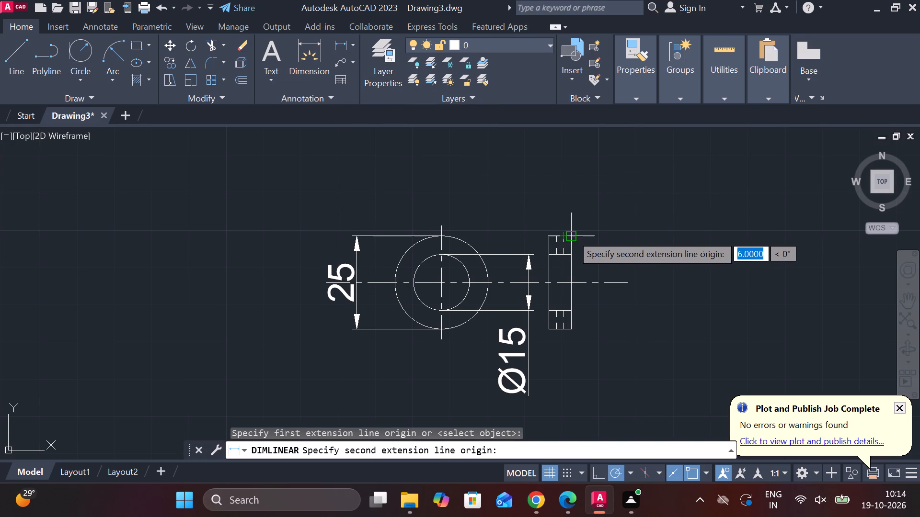
left_click(572, 235)
left_click(574, 204)
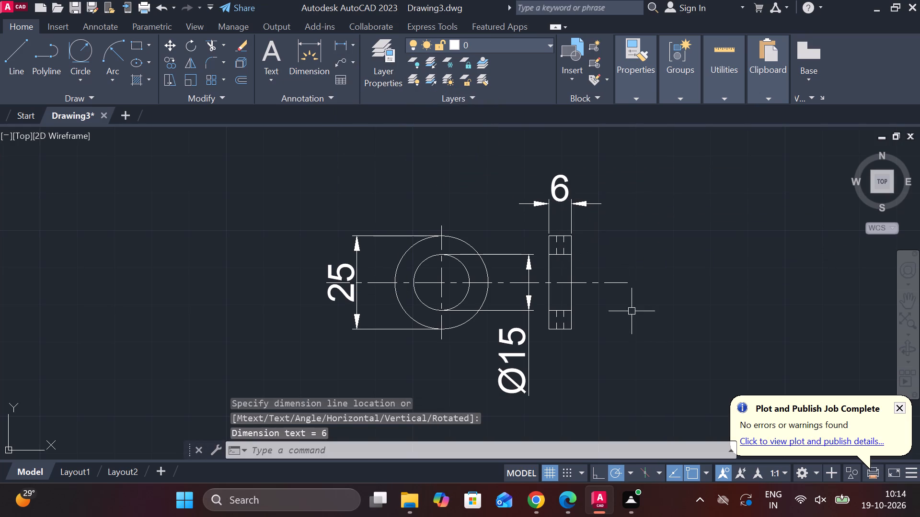
Add a linear dimension between the two dashed lines, placed just below the side view's bottom edge.
key("space")
scroll(551, 334, "up", 2)
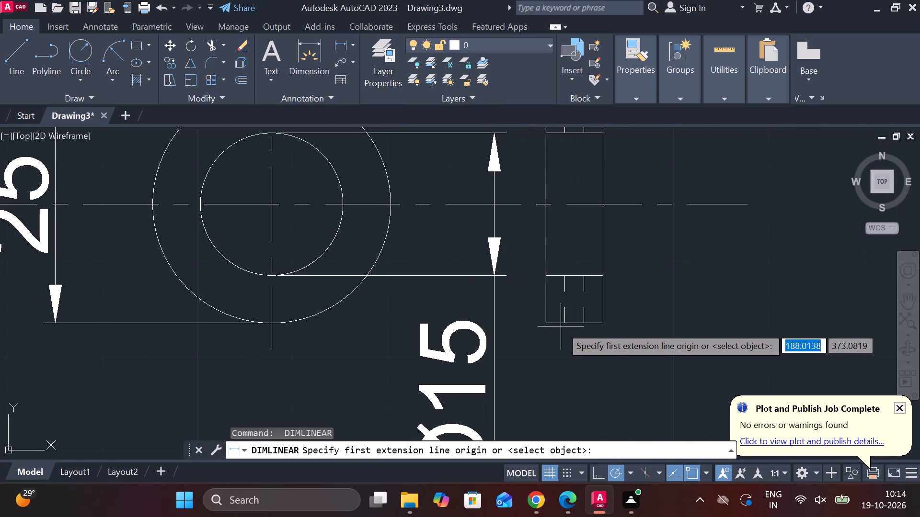
left_click(561, 326)
left_click(583, 326)
left_click(578, 344)
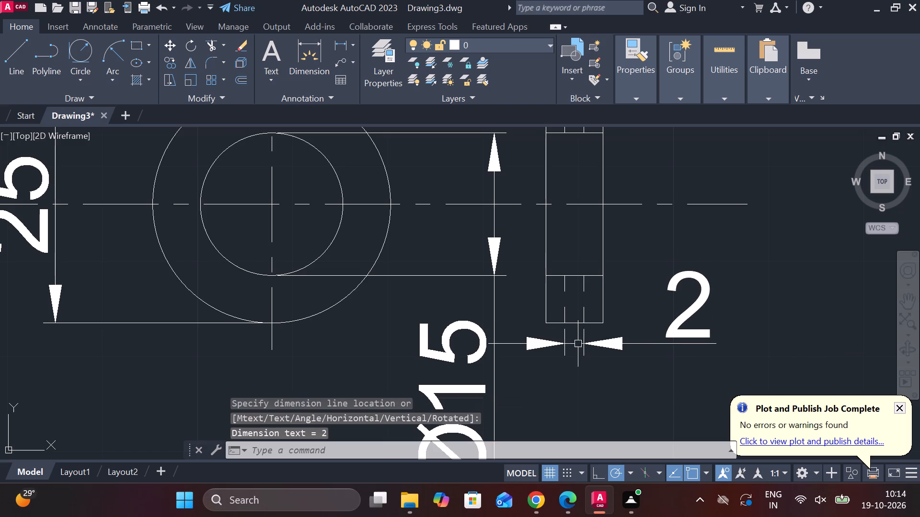
scroll(617, 321, "down", 2)
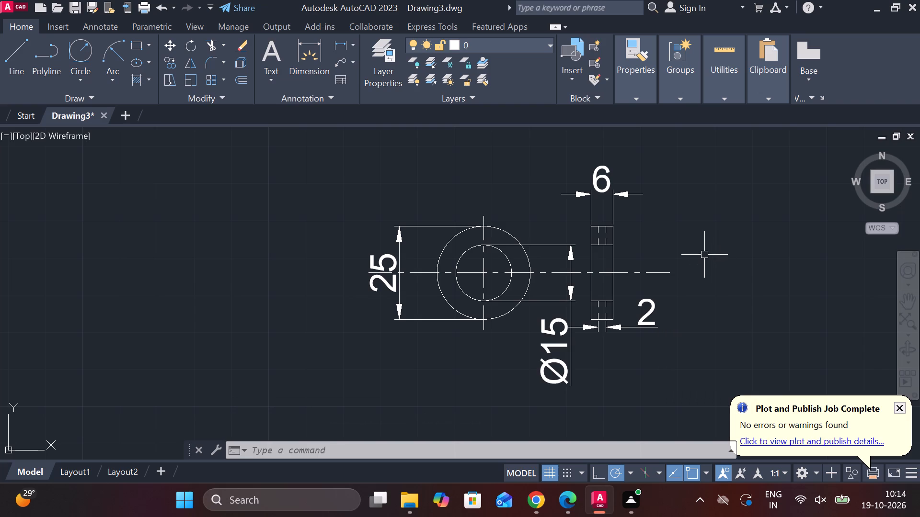
Lengthen the horizontal centre line by about 89 units beyond its right end.
middle_click_drag(700, 260, 600, 278)
middle_click_drag(631, 286, 532, 280)
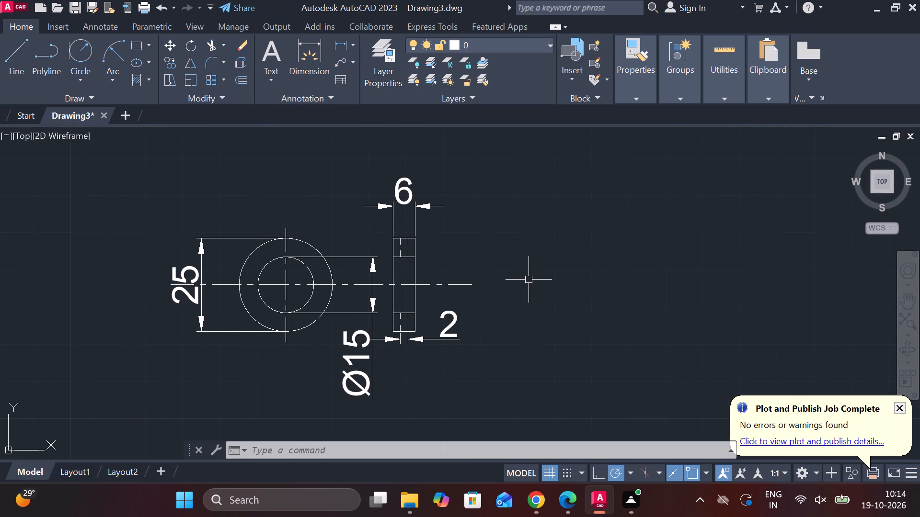
left_click(472, 287)
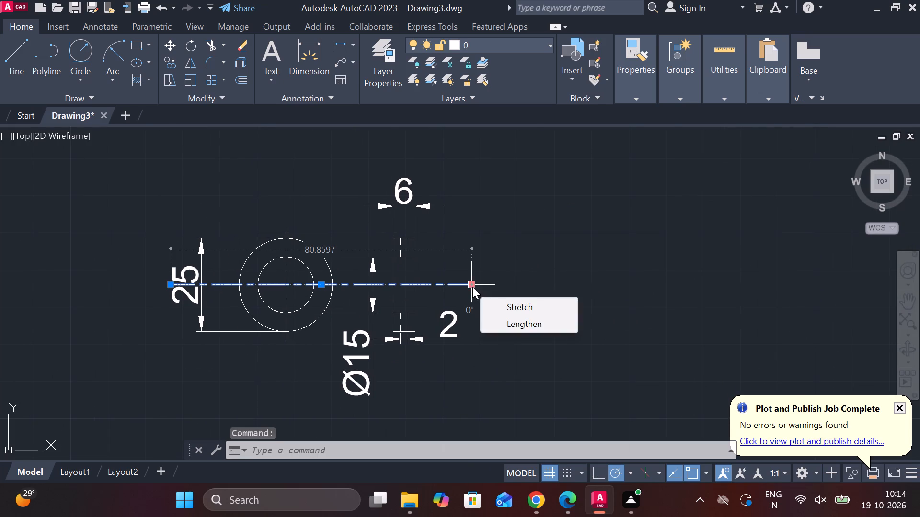
left_click(506, 325)
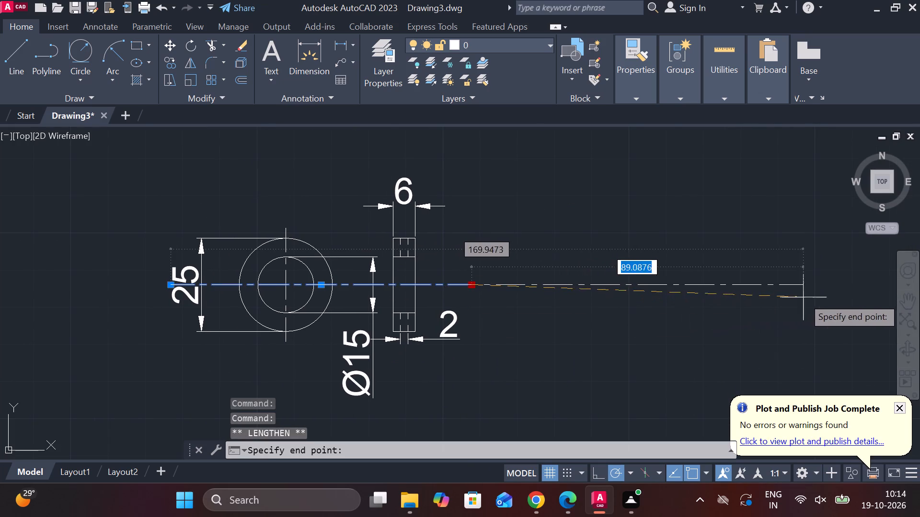
left_click(804, 297)
middle_click_drag(552, 340, 446, 339)
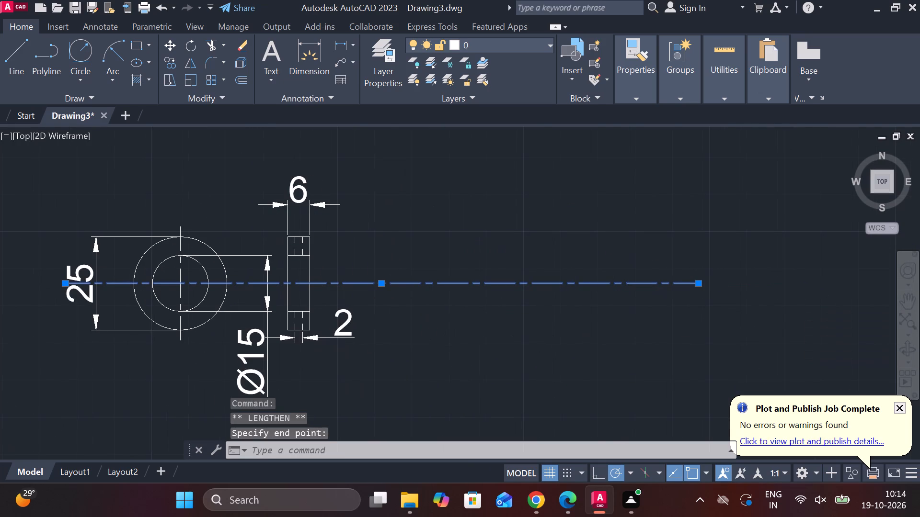
key("Escape")
Start the head outline with a line from the centre line near its right end: 14 units up, 8 units left.
key("l")
key("Return")
scroll(569, 289, "down", 2)
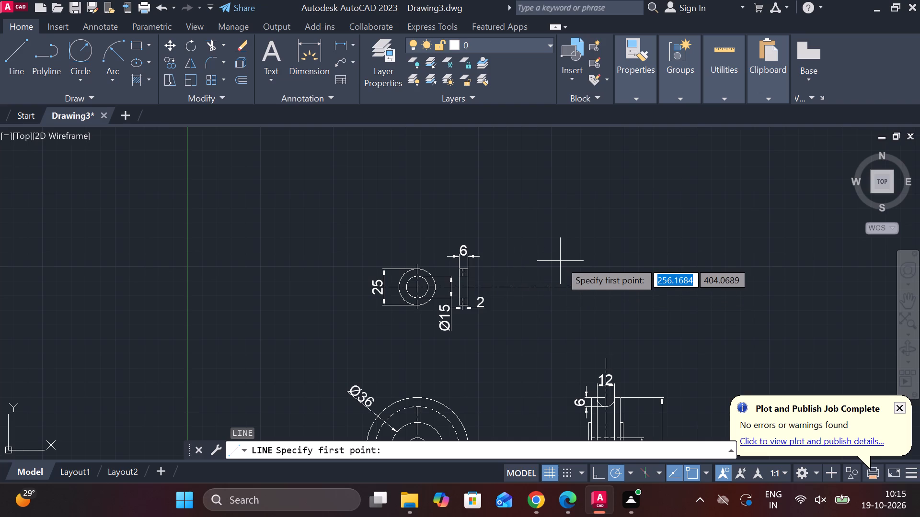
left_click(593, 286)
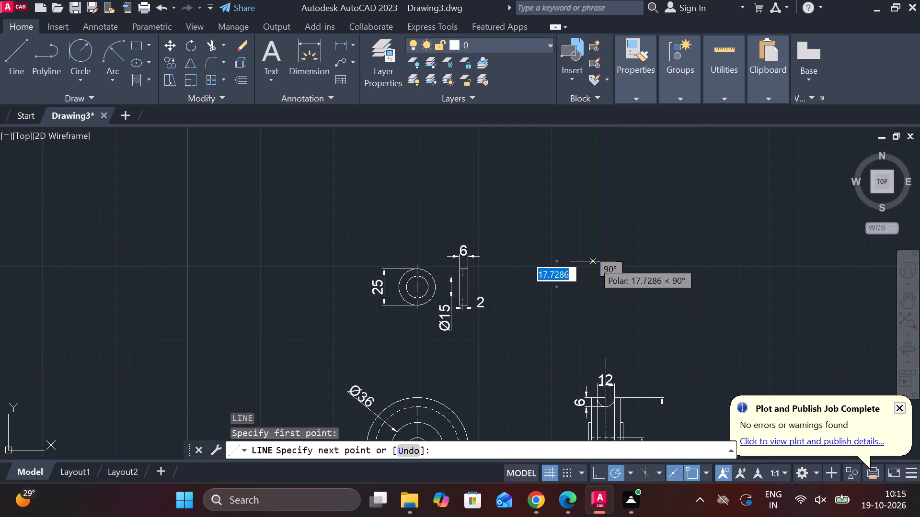
type("14")
key("space")
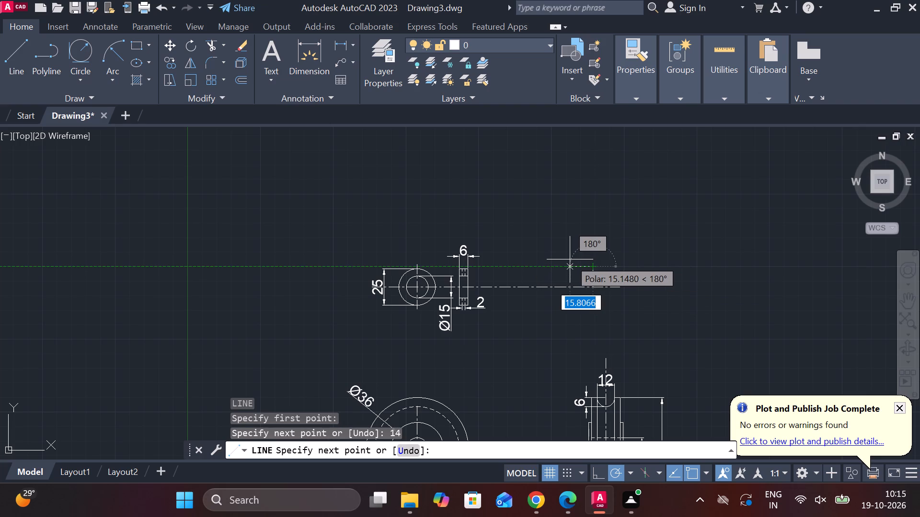
key("8")
key("Return")
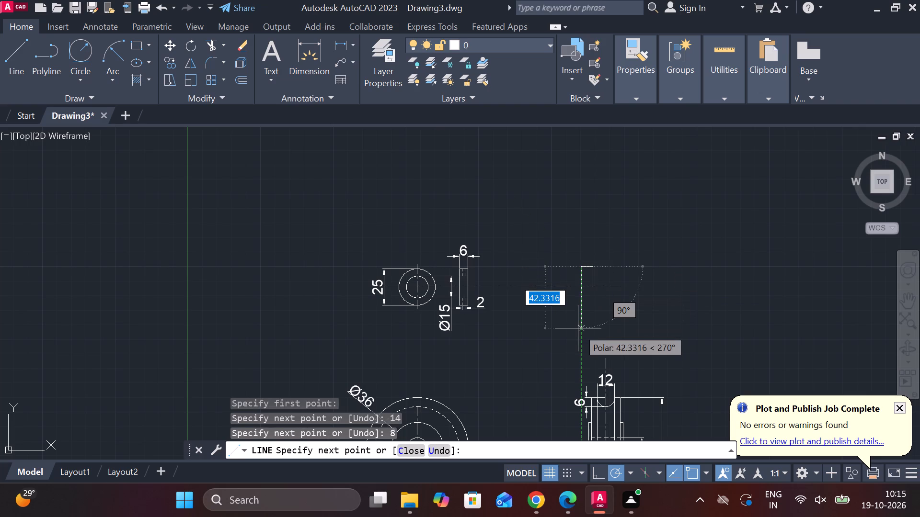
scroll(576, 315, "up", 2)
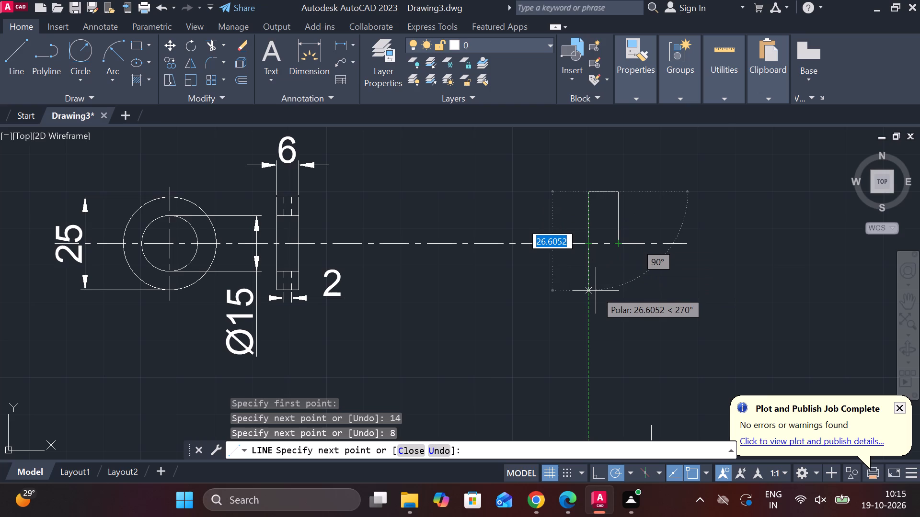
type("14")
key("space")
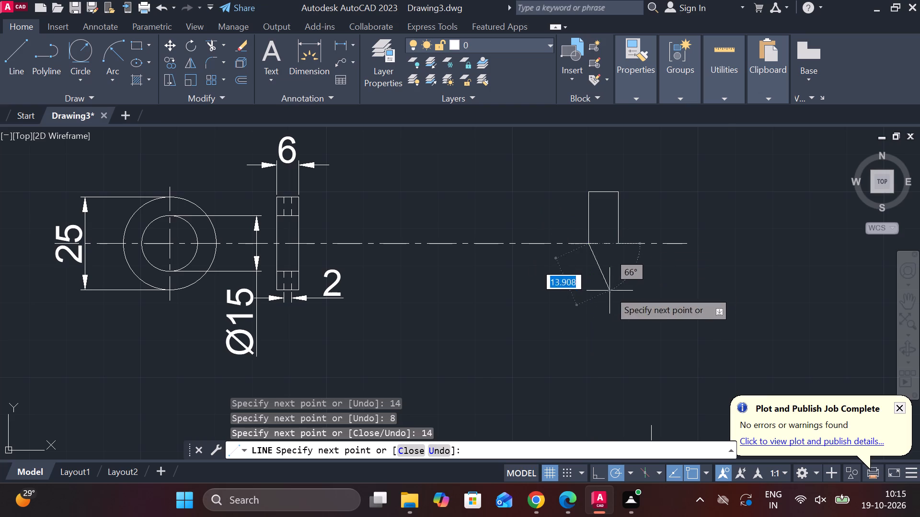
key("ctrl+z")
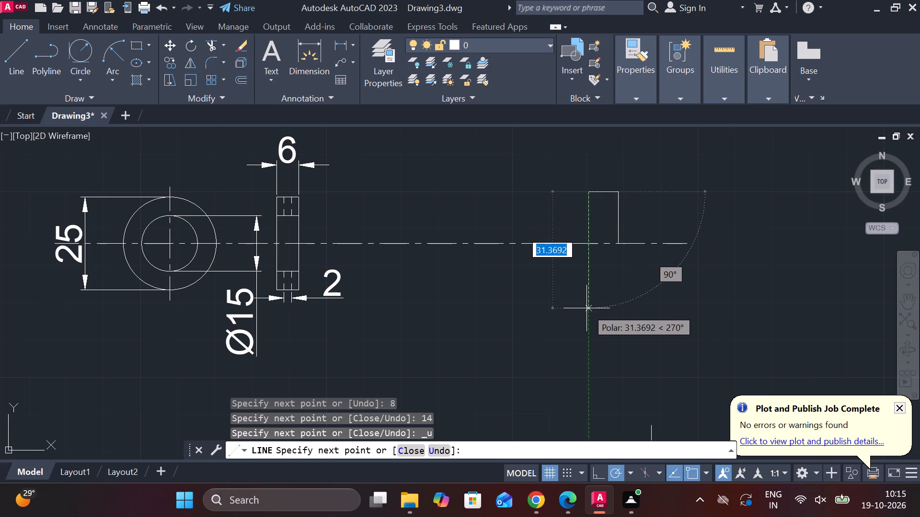
Complete the head rectangle with a 28-unit left side, an 8-unit bottom edge and a right side back to the centre line.
type("28")
key("Return")
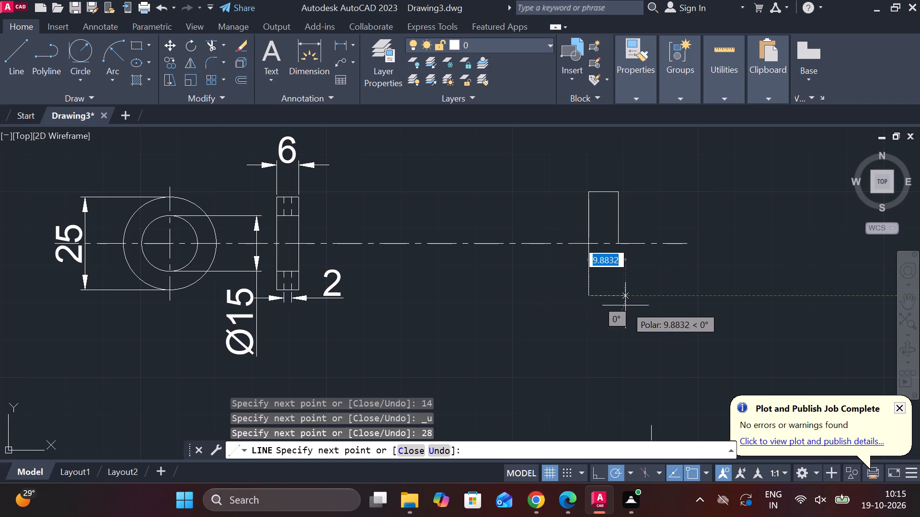
key("8")
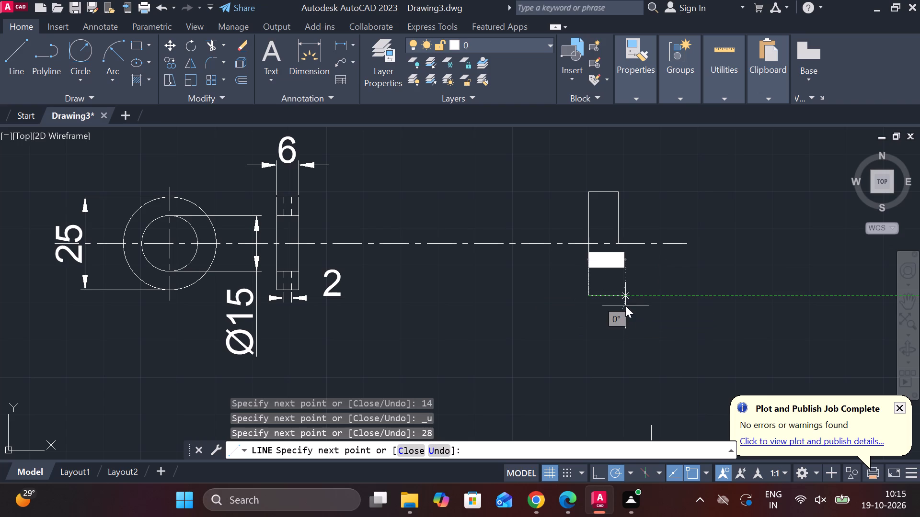
key("Return")
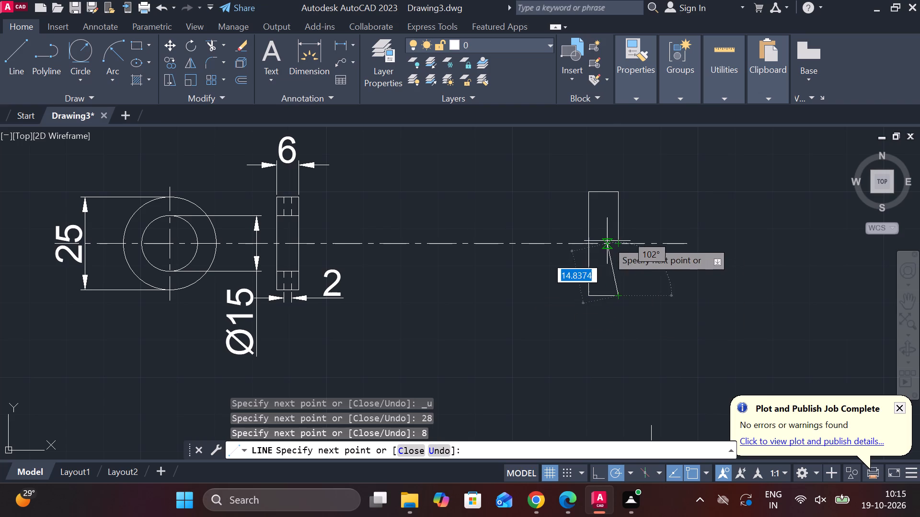
left_click(616, 243)
key("Escape")
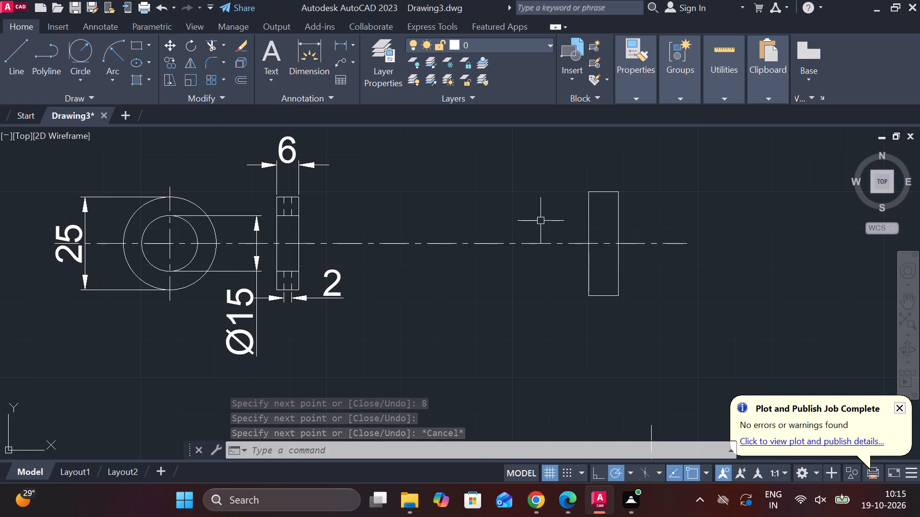
Draw the shank outline from 7.5 units above the centre line on the head's left edge: 51 units long, 15 high, back to the head.
key("l")
key("Return")
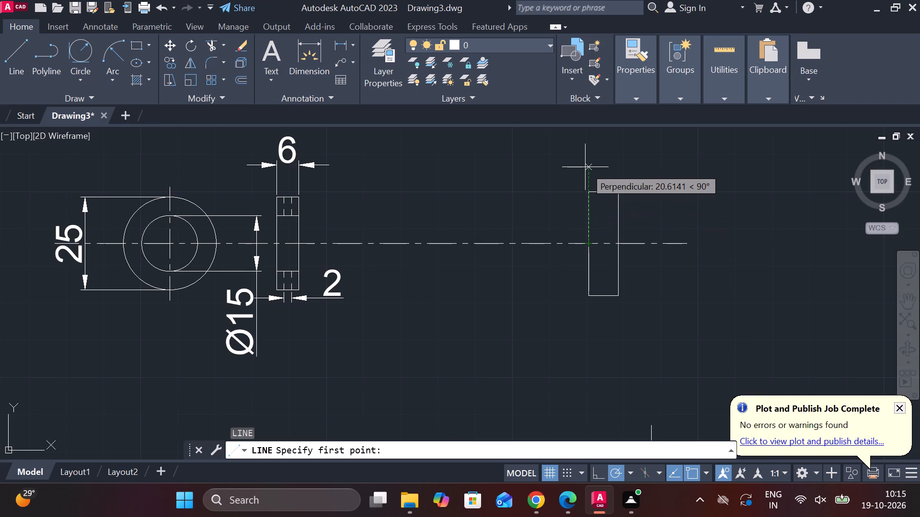
type("7.5")
key("space")
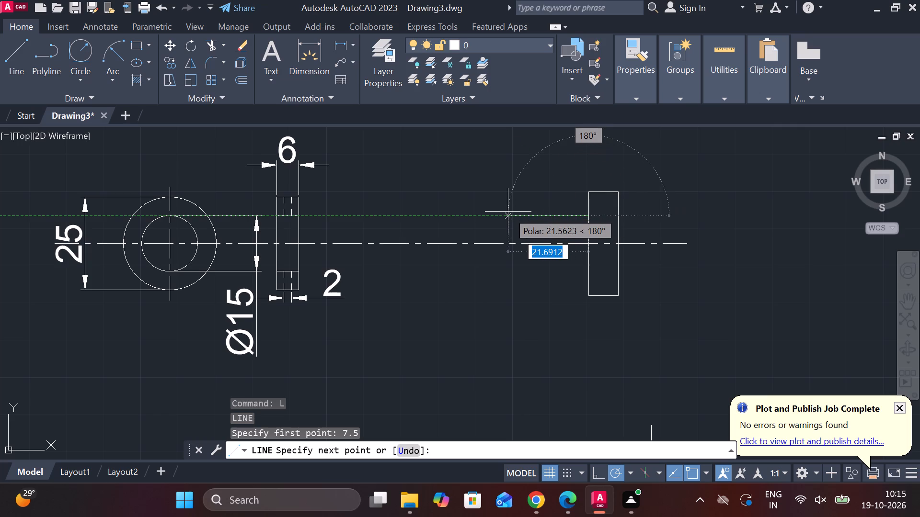
key("5")
type("1")
key("space")
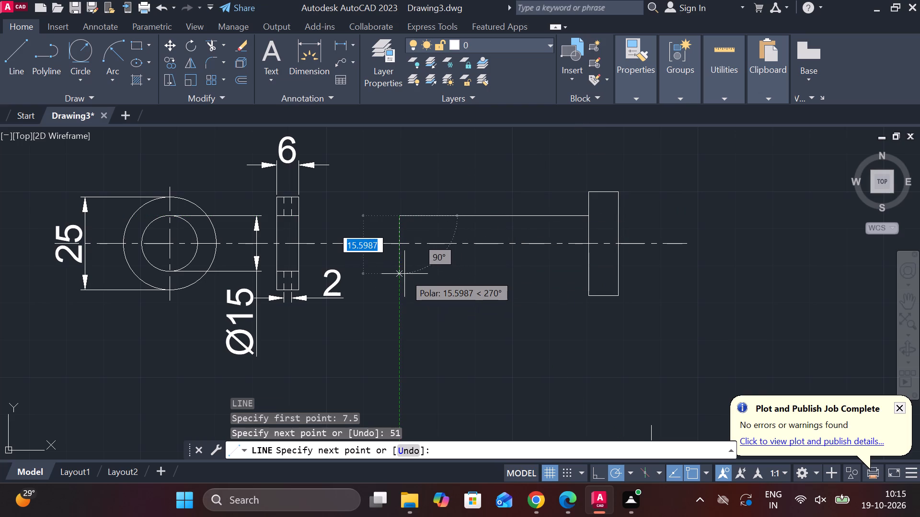
type("15")
key("space")
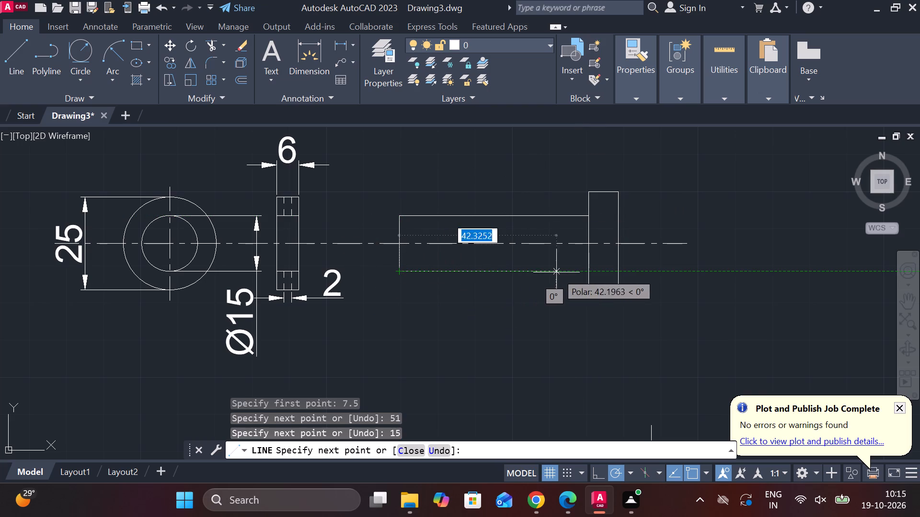
left_click(585, 275)
key("Escape")
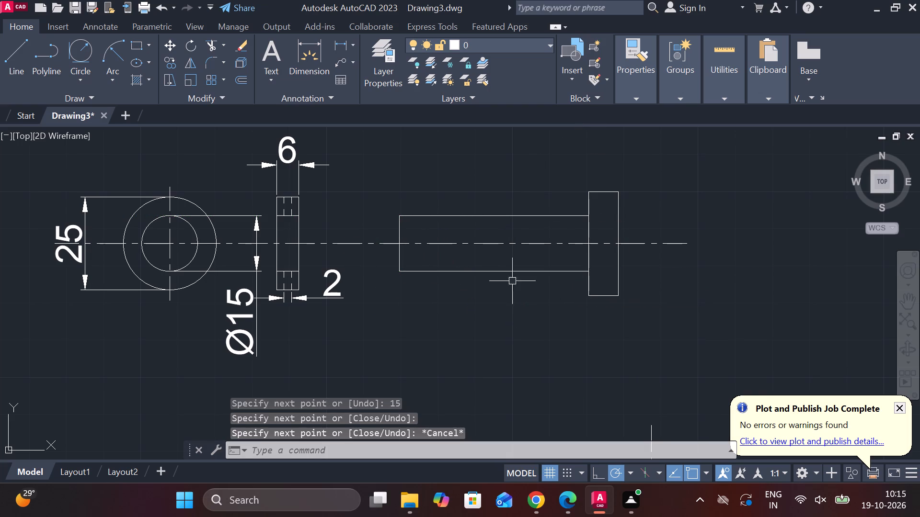
Offset the shank's left end line 6 units towards the head.
left_click(396, 228)
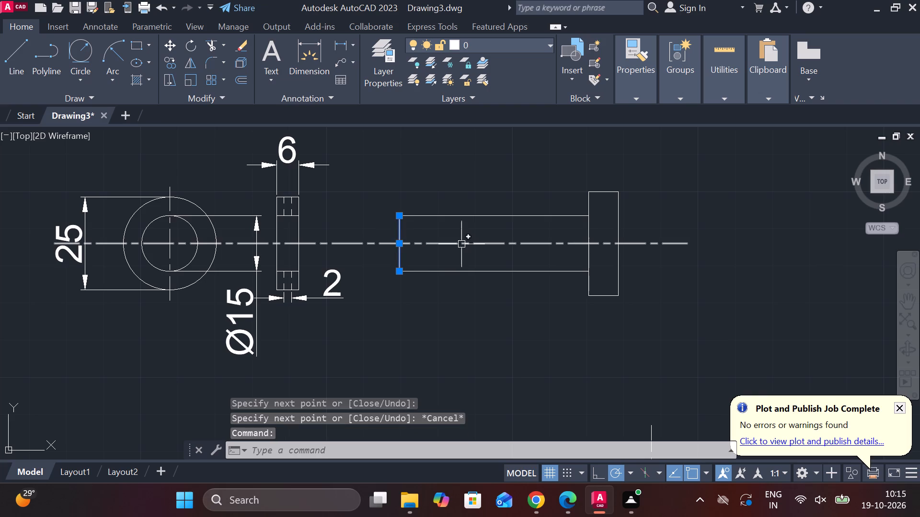
key("o")
key("Return")
key("Return")
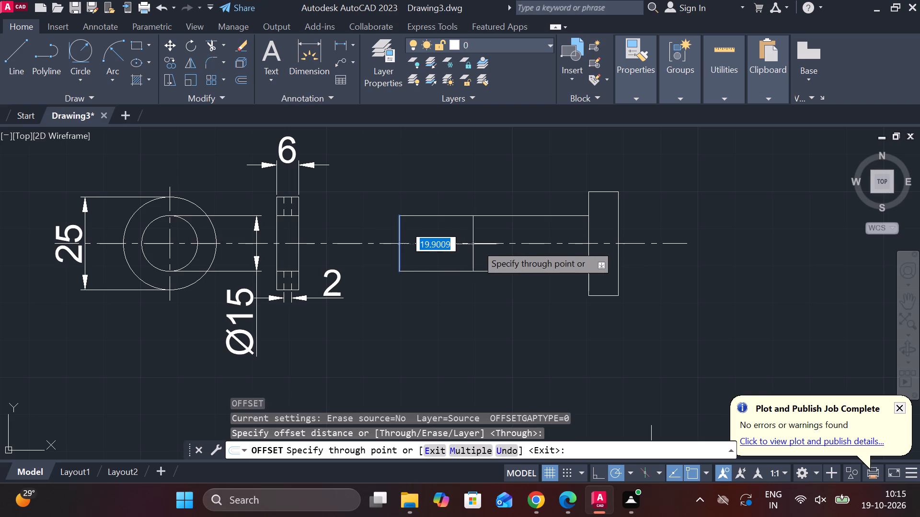
key("6")
key("Return")
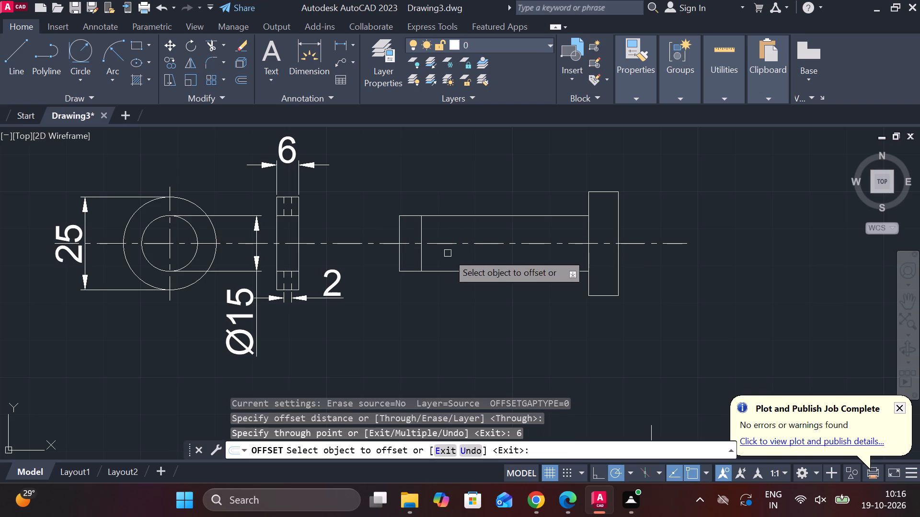
Offset the new vertical line inside the shank by 1 unit to each side.
scroll(448, 253, "up", 1)
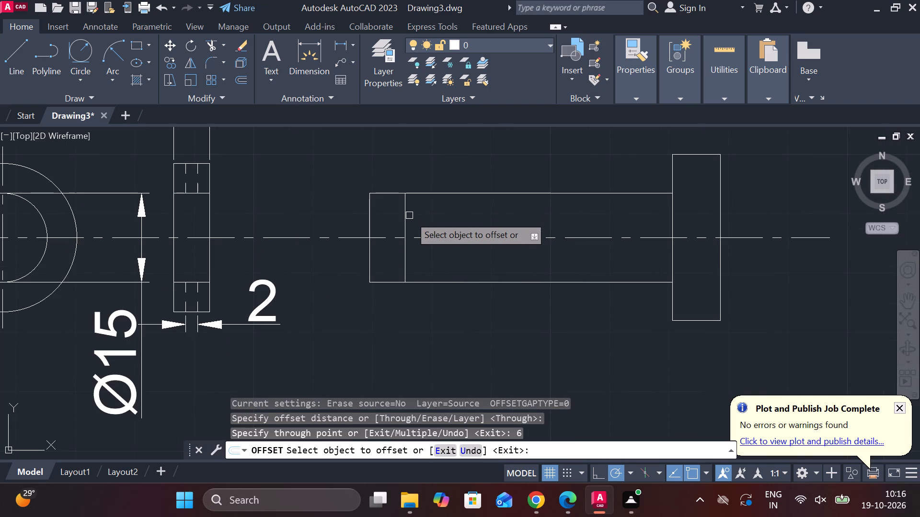
left_click(404, 211)
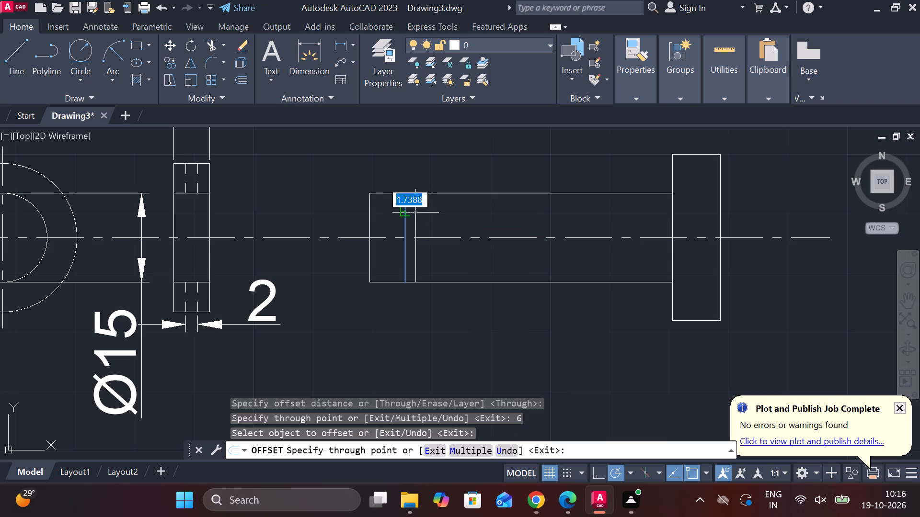
type("1")
key("space")
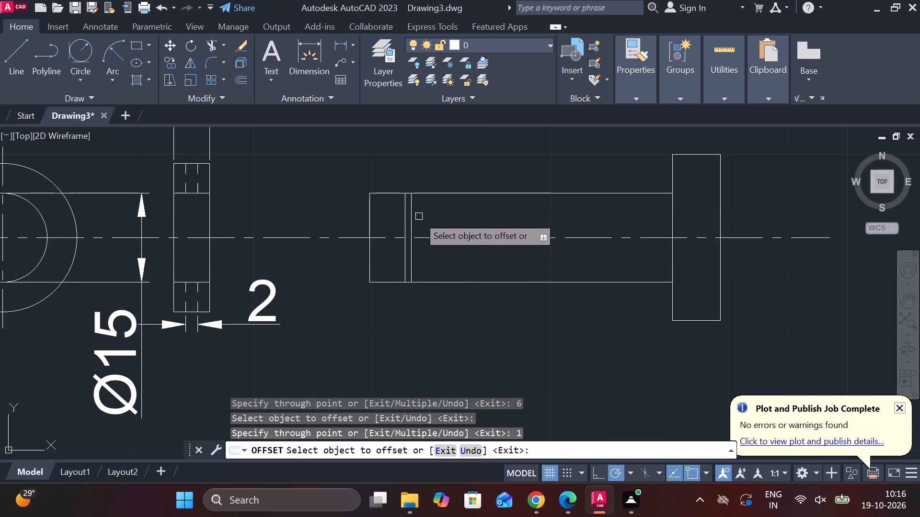
left_click(405, 215)
key("1")
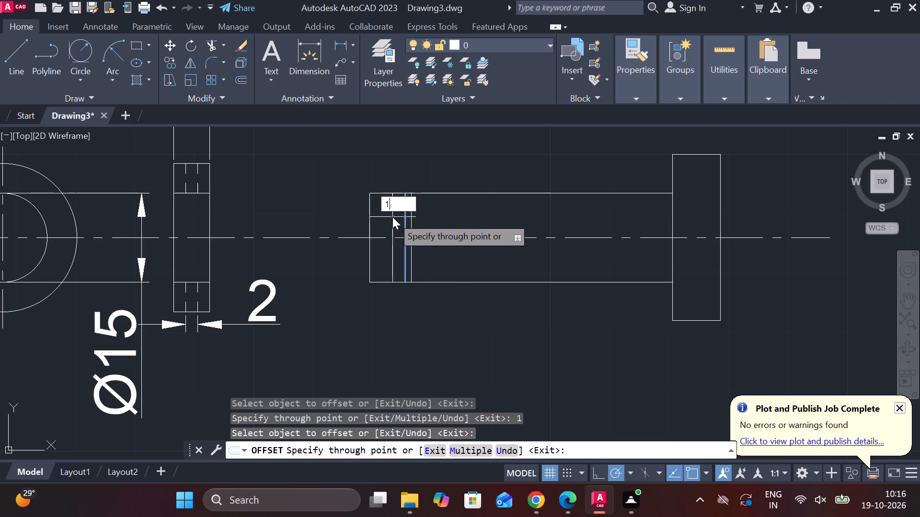
key("space")
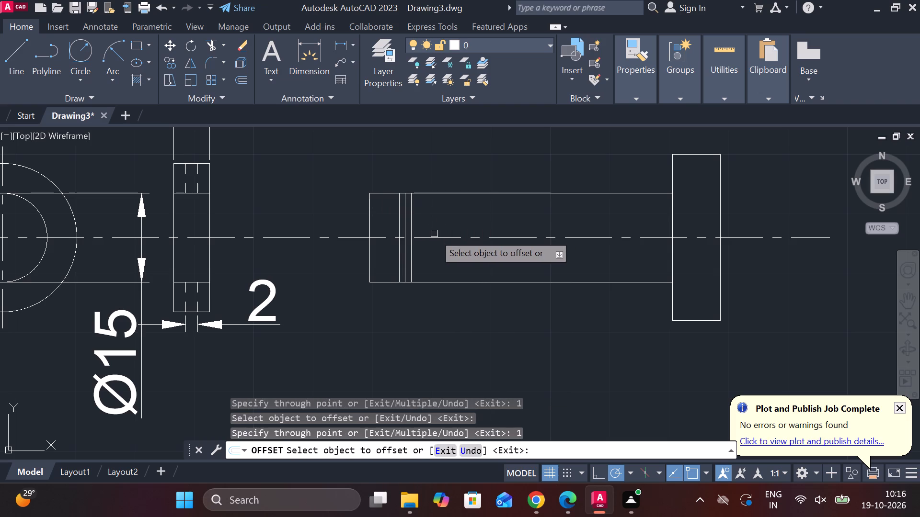
scroll(405, 294, "up", 1)
key("Escape")
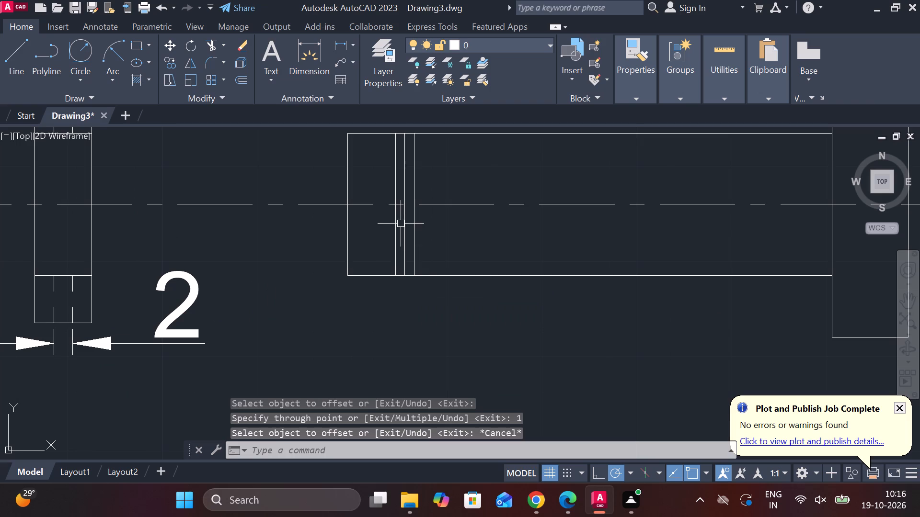
Change the linetype of the middle of the three vertical lines in the shank to DASHED.
left_click(403, 231)
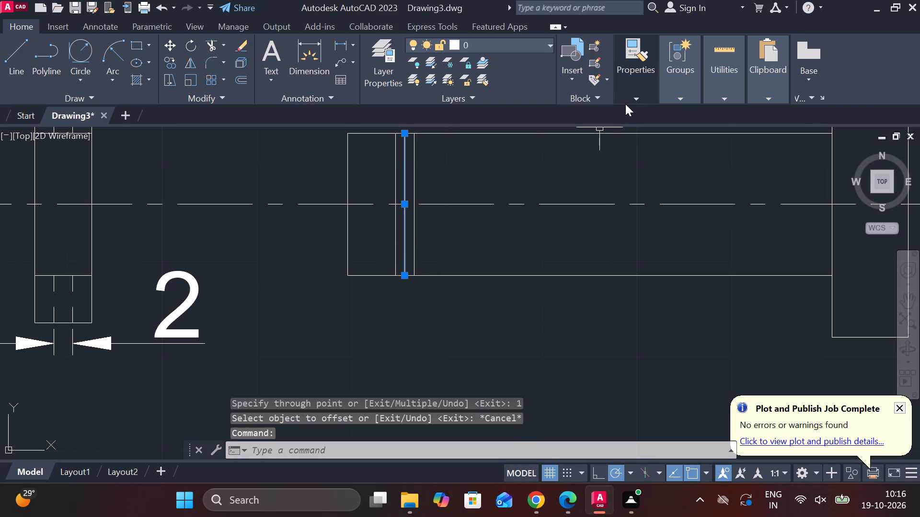
left_click(625, 104)
left_click(762, 147)
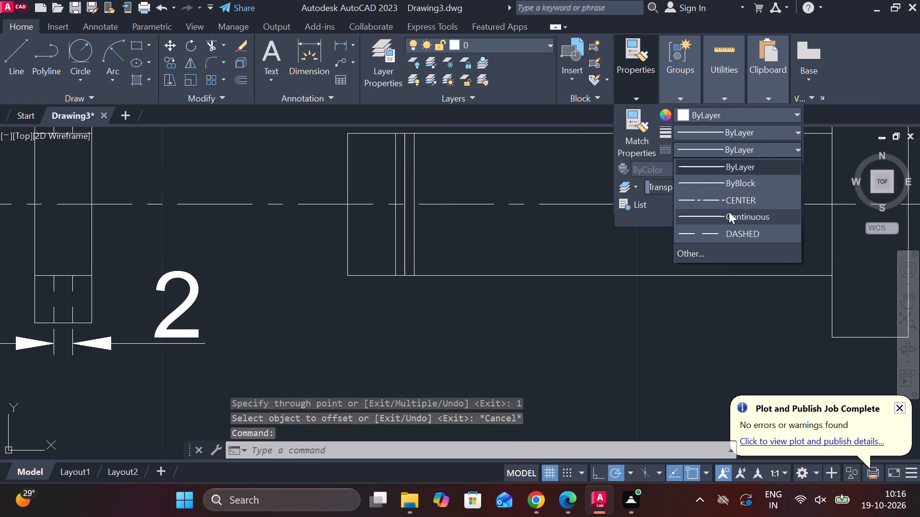
left_click(703, 229)
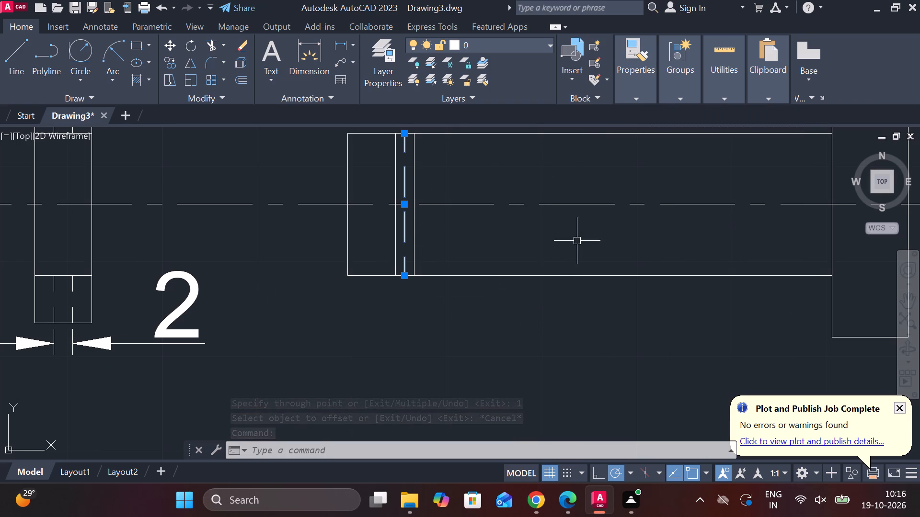
key("Escape")
Add a linear dimension for the shank's height, placed just left of its free end.
middle_click_drag(433, 293, 497, 306)
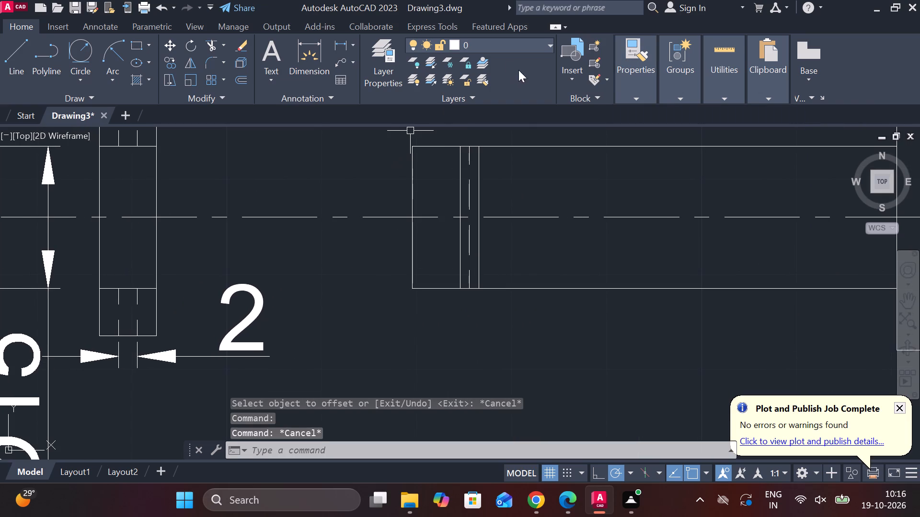
left_click(346, 43)
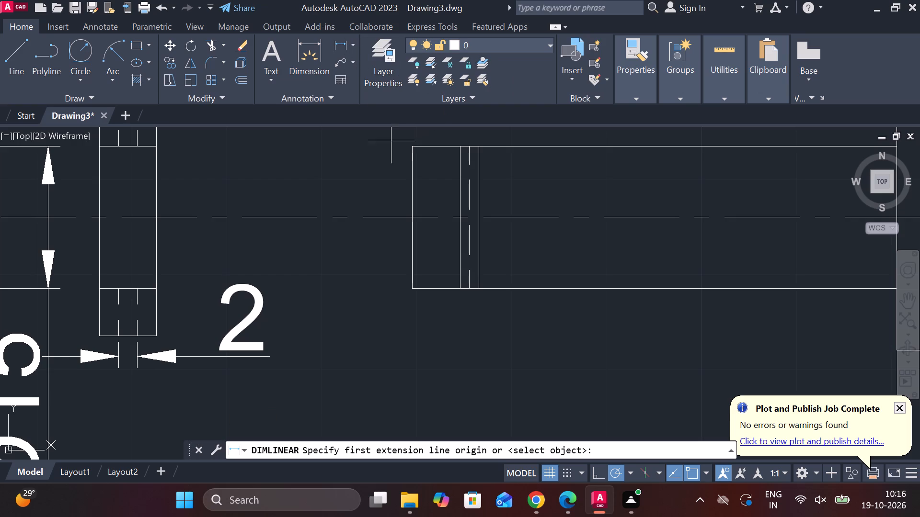
middle_click_drag(424, 193, 430, 221)
left_click(421, 180)
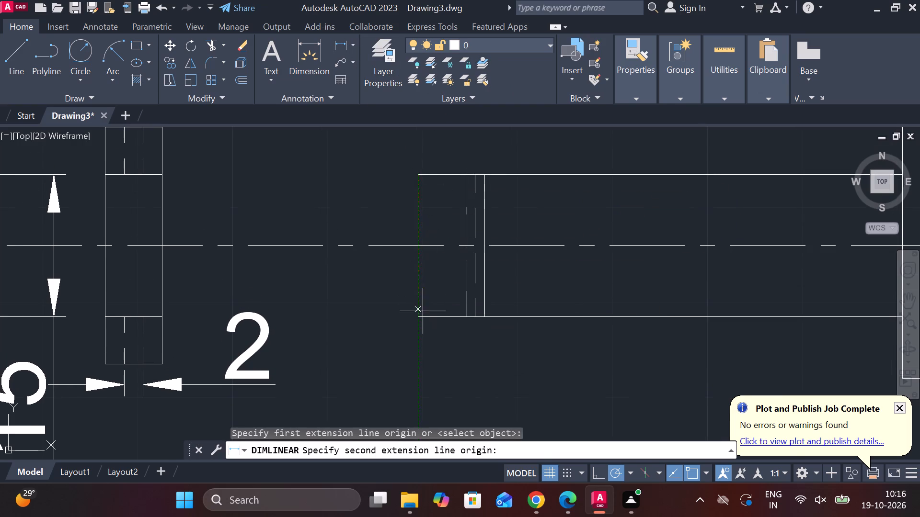
left_click(423, 315)
left_click(385, 290)
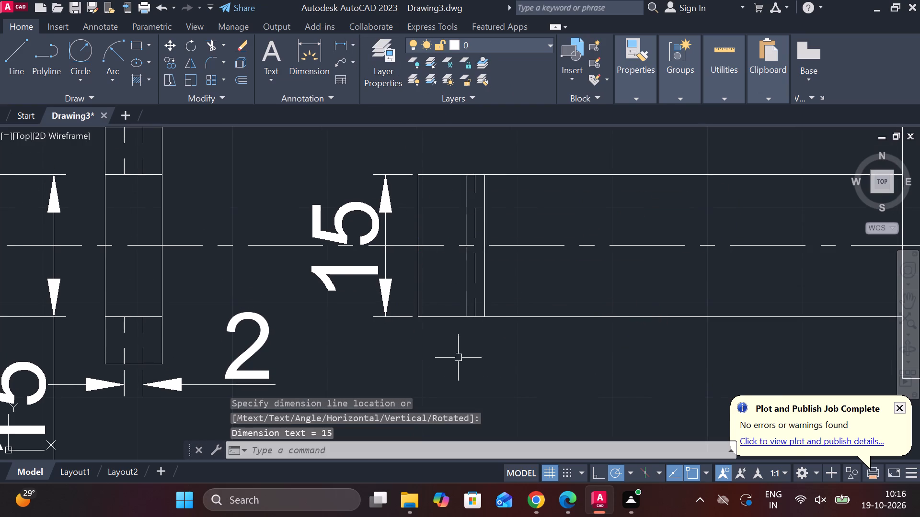
Add a linear dimension from the shank's free end to the dashed line, placed below the shank.
key("space")
left_click(421, 322)
left_click(473, 321)
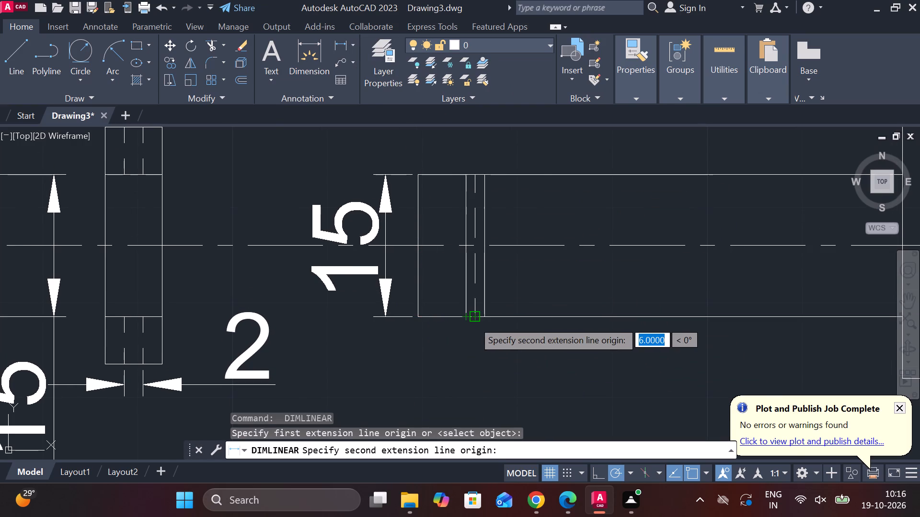
middle_click_drag(476, 375, 478, 310)
left_click(480, 343)
Add a linear dimension between the two solid lines beside the dashed line, placed above the shank.
middle_click_drag(487, 331, 470, 401)
key("space")
left_click(455, 180)
left_click(470, 180)
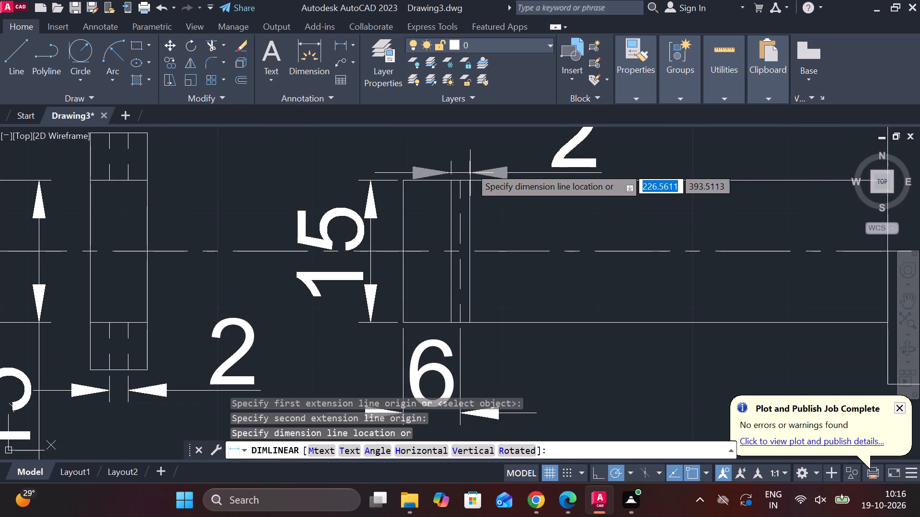
middle_click_drag(471, 163, 470, 253)
left_click(464, 214)
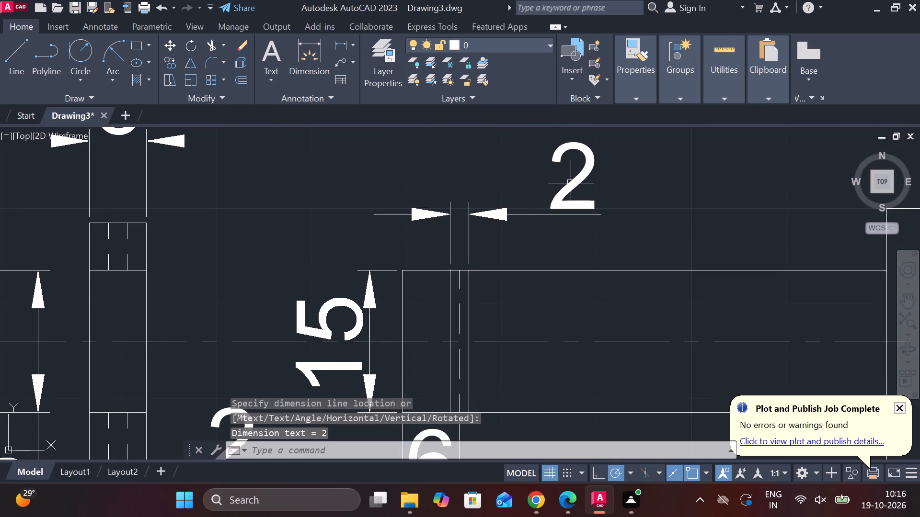
Add a diameter symbol before the text of the 2 mm dimension above the pin's shank.
double_click(576, 183)
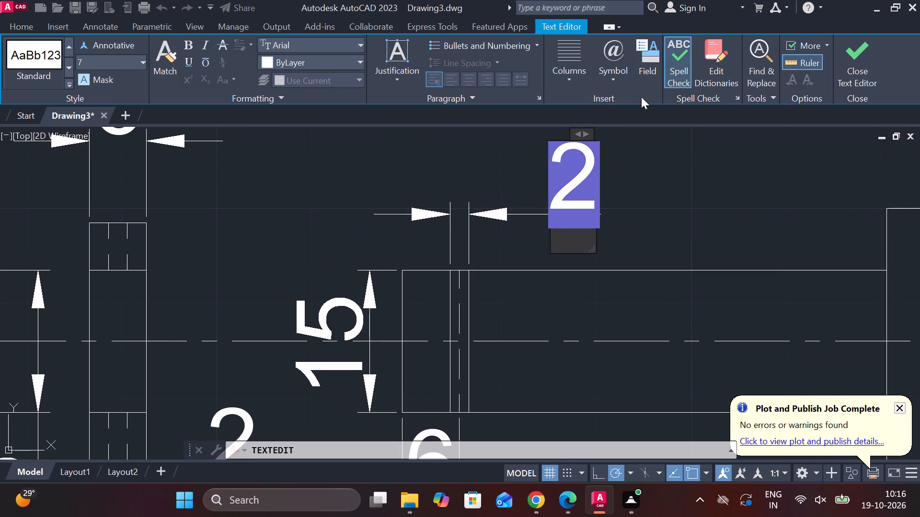
left_click(613, 79)
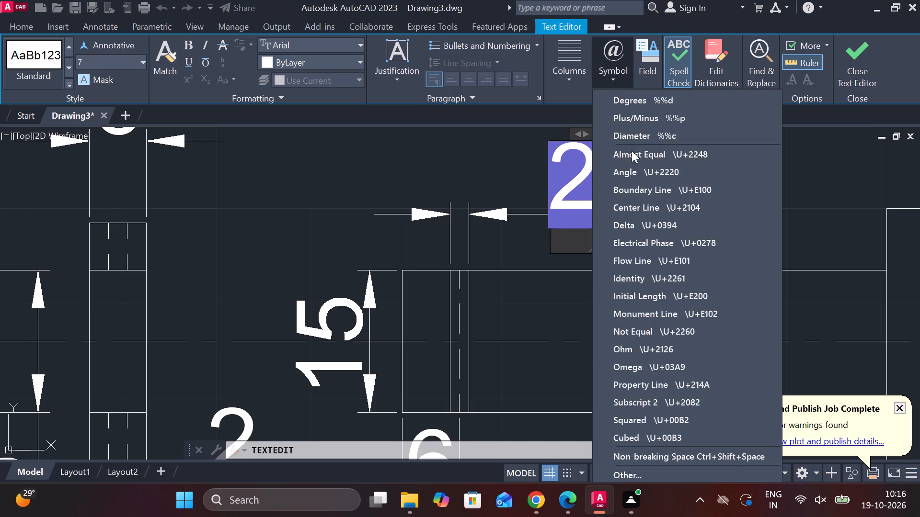
left_click(646, 136)
left_click(839, 76)
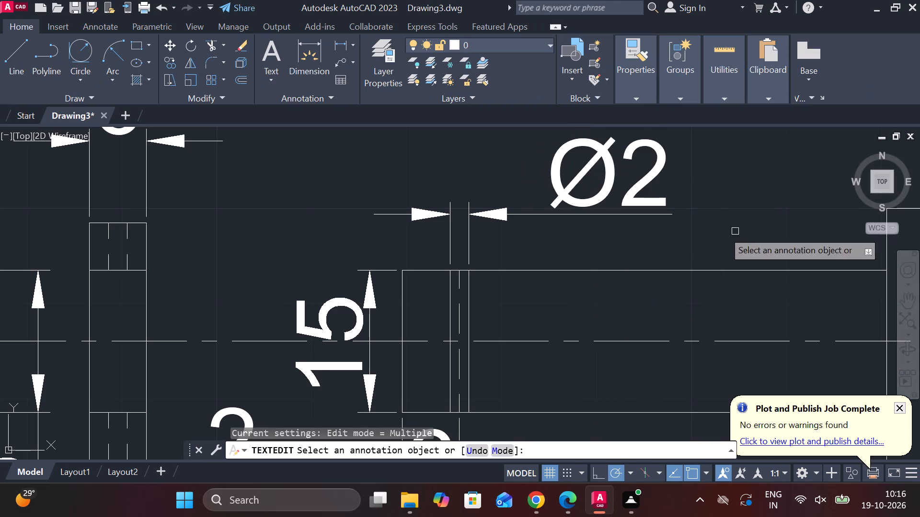
scroll(567, 265, "down", 1)
middle_click_drag(553, 306, 573, 232)
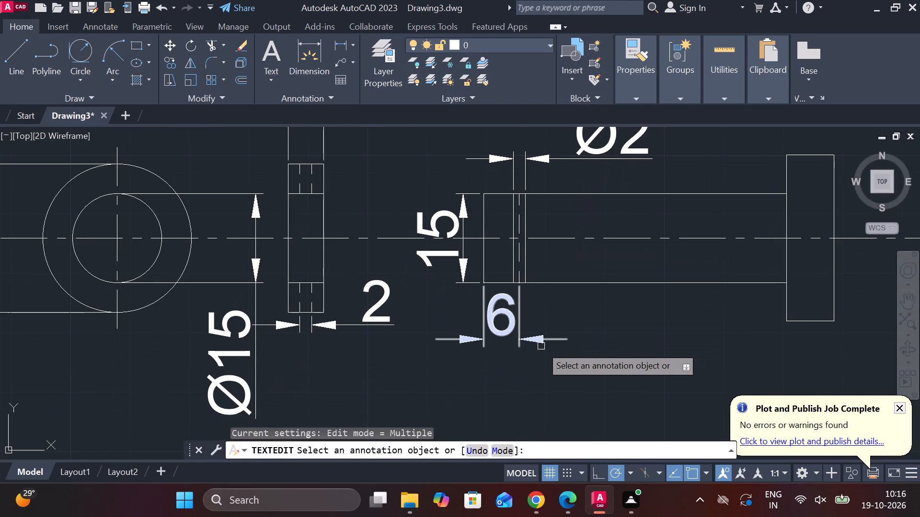
key("Escape")
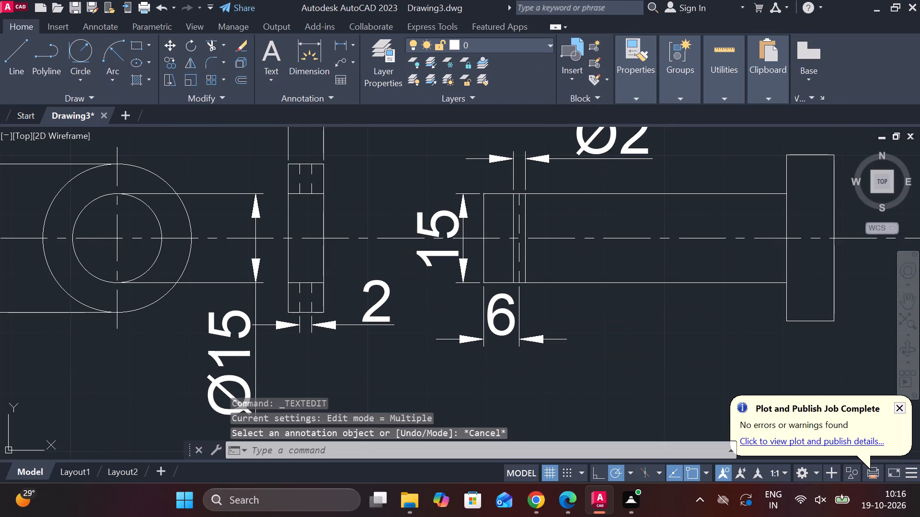
Add a diameter symbol before the text of the shank's height dimension at its free end.
double_click(442, 228)
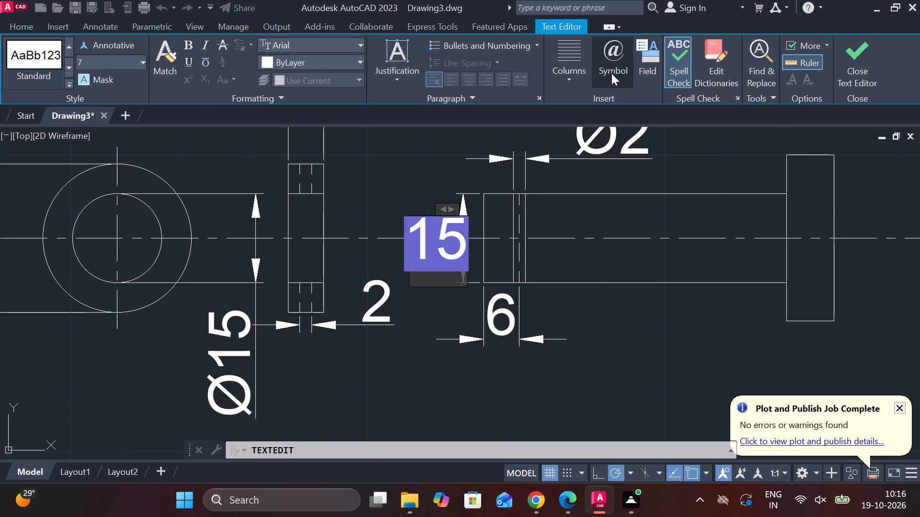
left_click(611, 73)
left_click(639, 133)
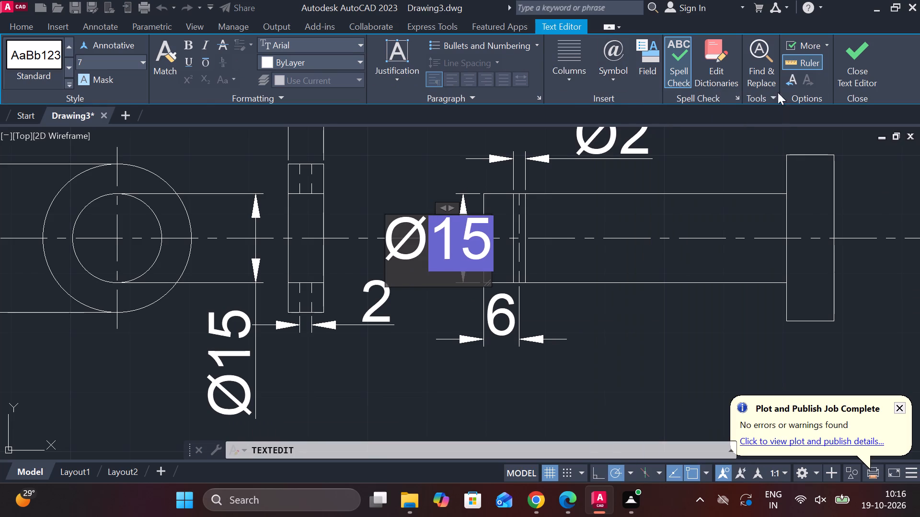
left_click(864, 59)
scroll(606, 358, "up", 1)
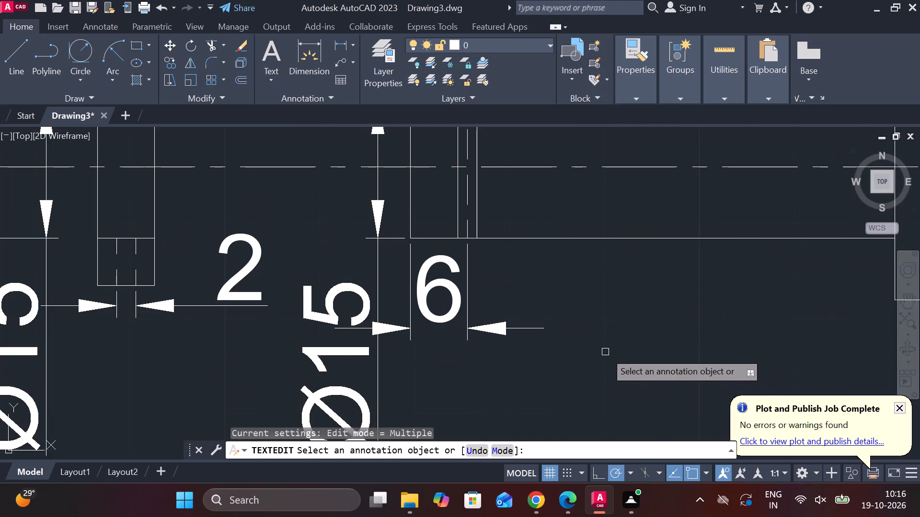
scroll(627, 304, "down", 2)
middle_click_drag(621, 328, 579, 325)
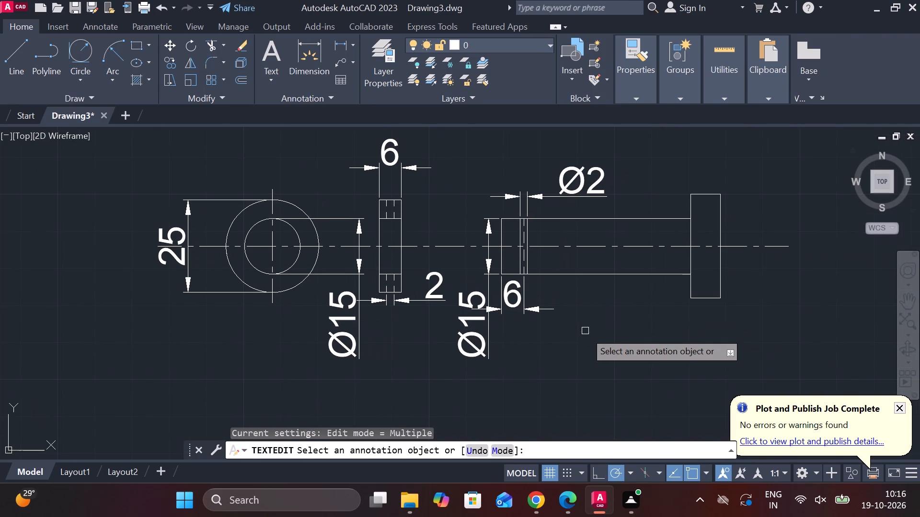
scroll(576, 340, "up", 1)
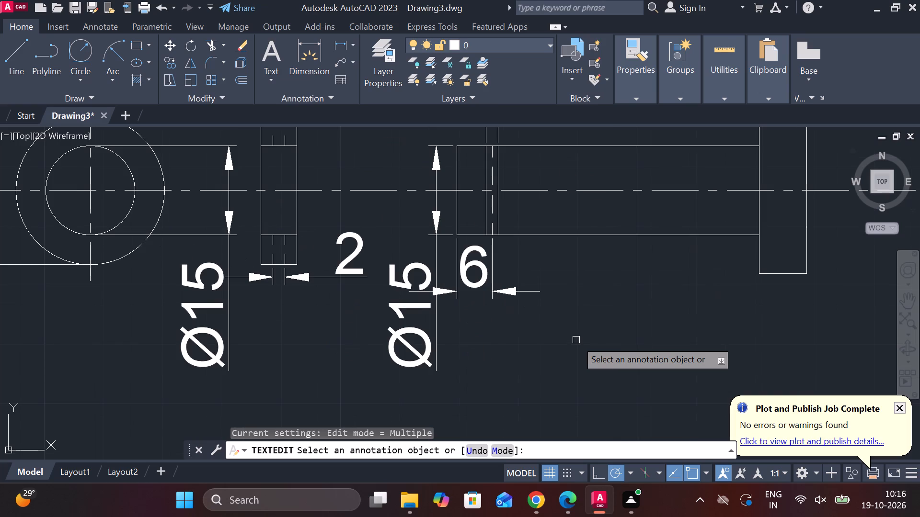
key("Escape")
Add a linear dimension from the shank's dashed line to the pin head, placed below the shank.
key("space")
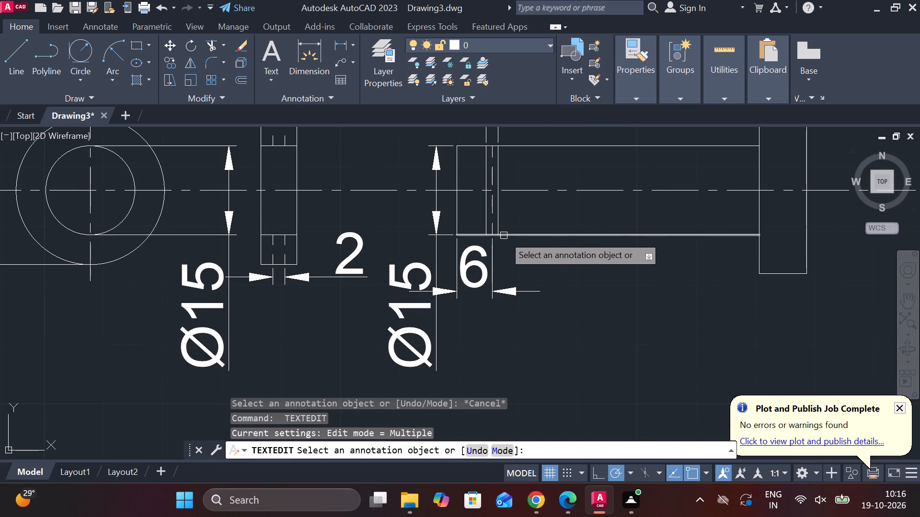
left_click(344, 39)
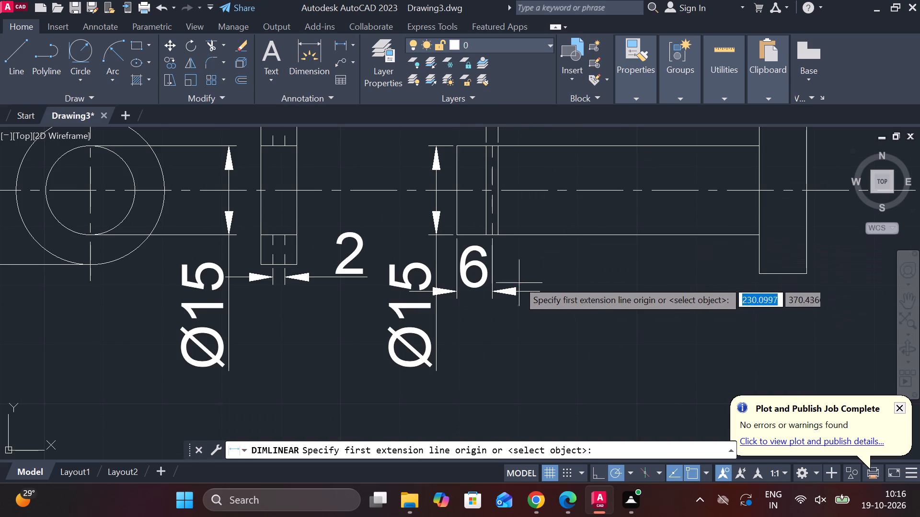
left_click(496, 253)
left_click(763, 258)
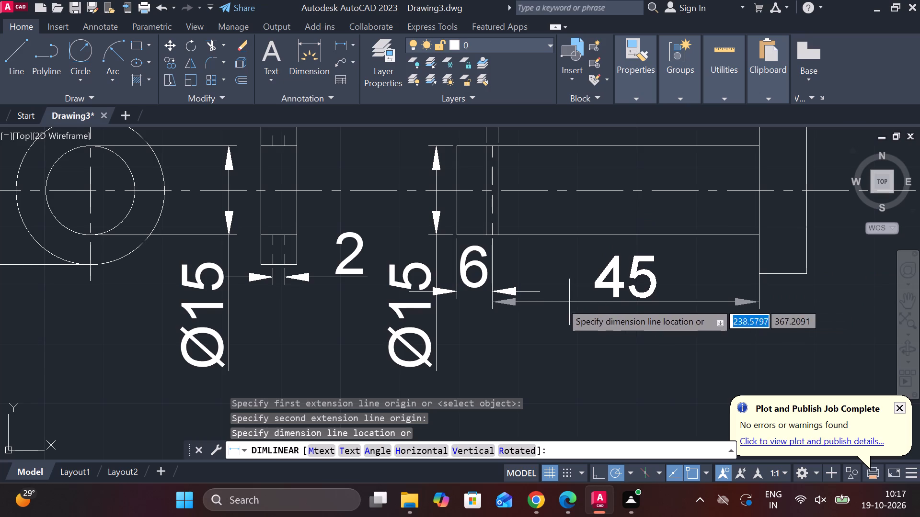
left_click(496, 293)
Add a linear dimension for the pin head's thickness, placed just below the head.
middle_click_drag(632, 310, 416, 376)
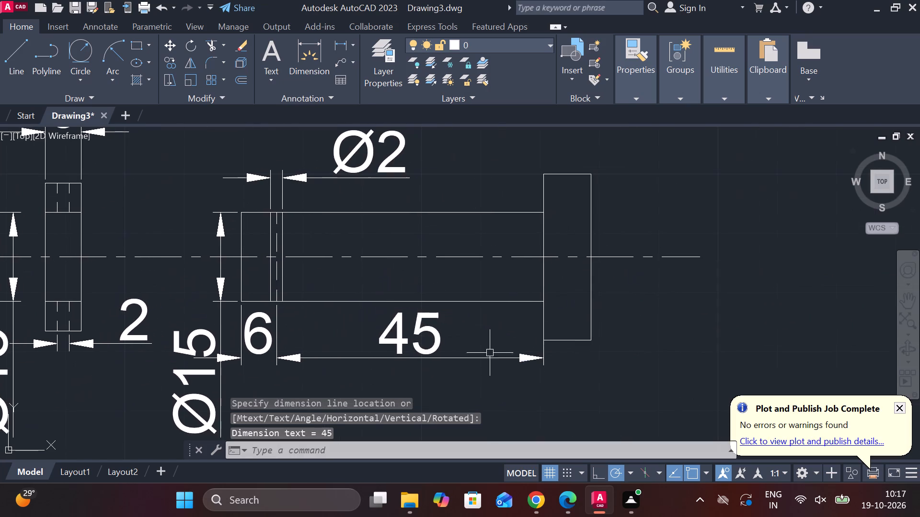
key("space")
left_click(549, 347)
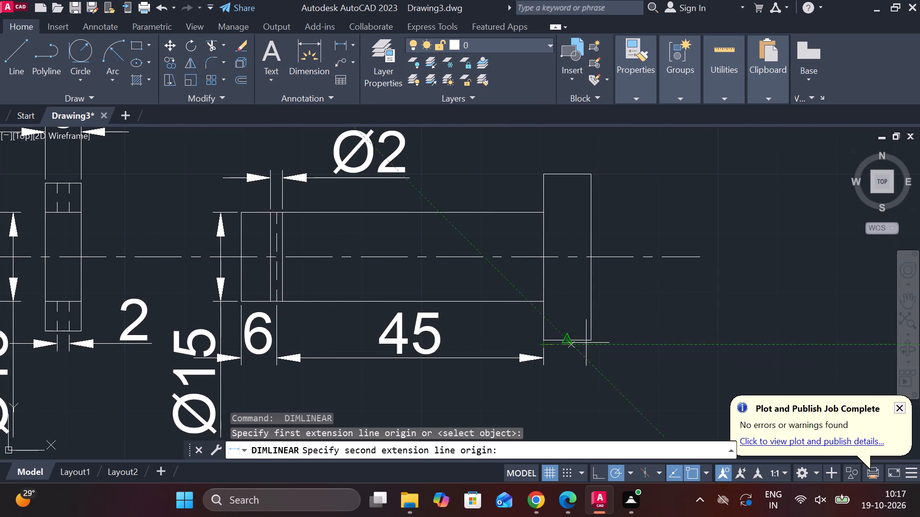
left_click(597, 341)
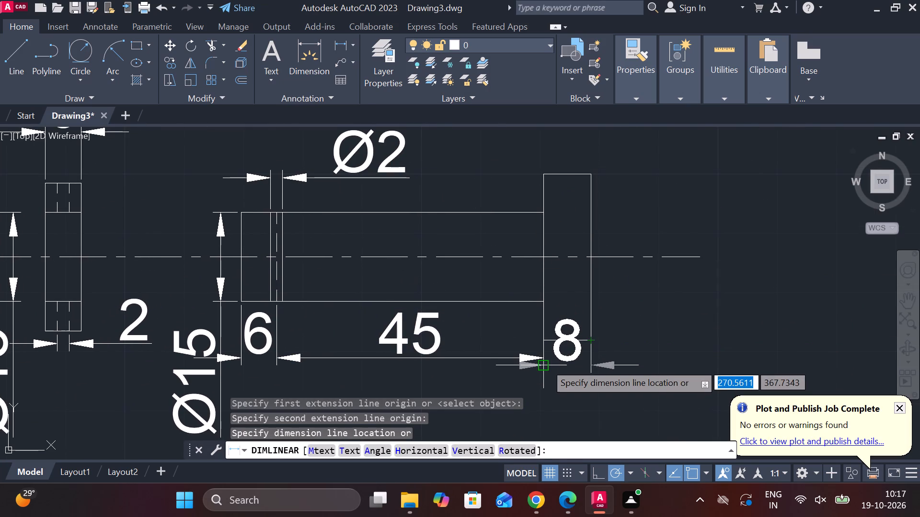
middle_click_drag(545, 363, 525, 319)
left_click(545, 359)
Add a vertical linear dimension for the pin head's height, placed beyond its outer face.
middle_click_drag(598, 335, 592, 359)
key("space")
left_click(569, 157)
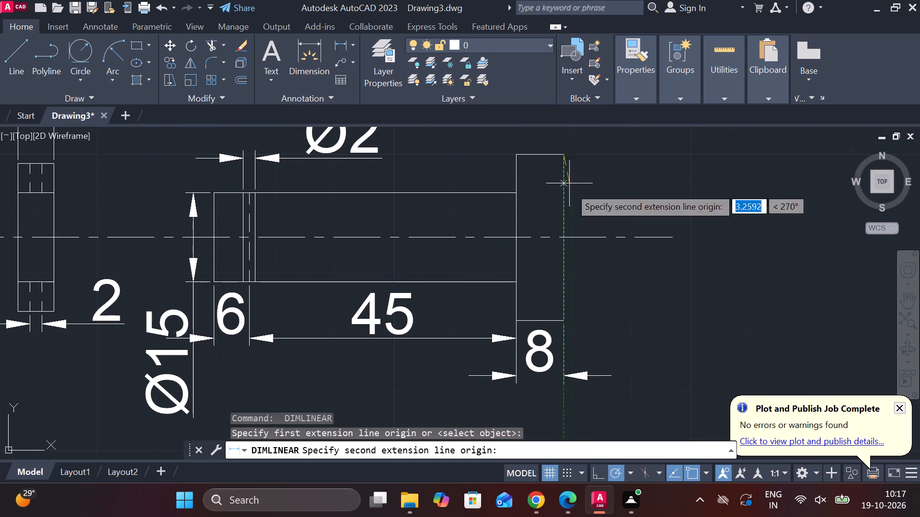
left_click(565, 315)
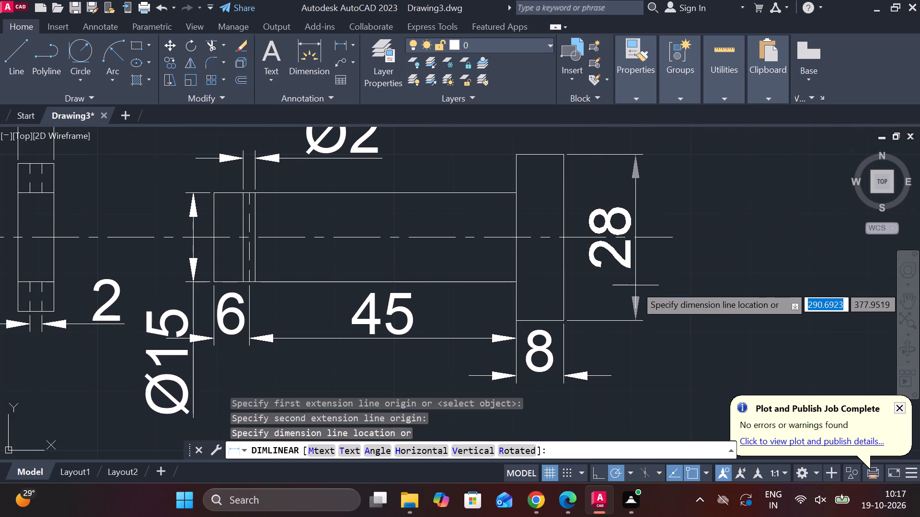
left_click(635, 285)
Copy the PULLEY label and paste one copy below the ring views and another below the pin.
scroll(635, 285, "down", 2)
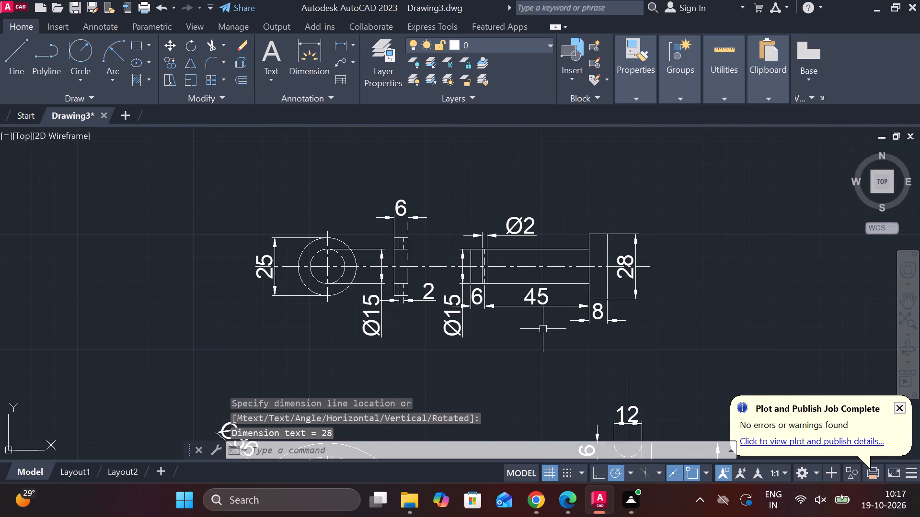
middle_click_drag(517, 345, 577, 309)
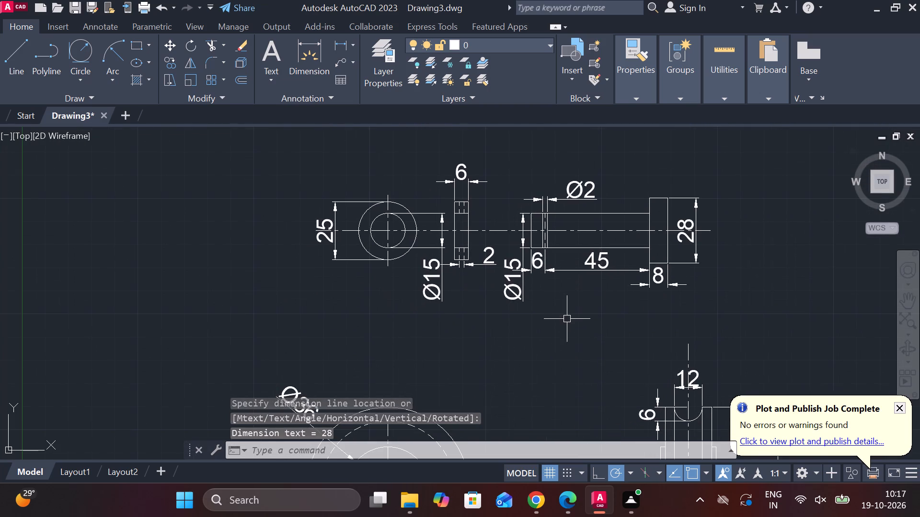
scroll(517, 345, "down", 1)
scroll(486, 341, "up", 2)
middle_click_drag(486, 341, 486, 182)
scroll(495, 225, "down", 2)
left_click(524, 367)
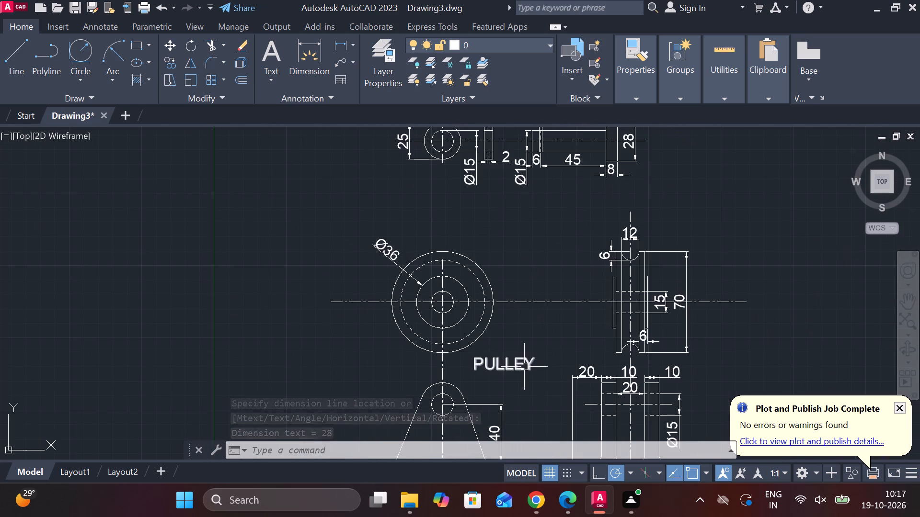
key("ctrl+c")
scroll(471, 192, "up", 1)
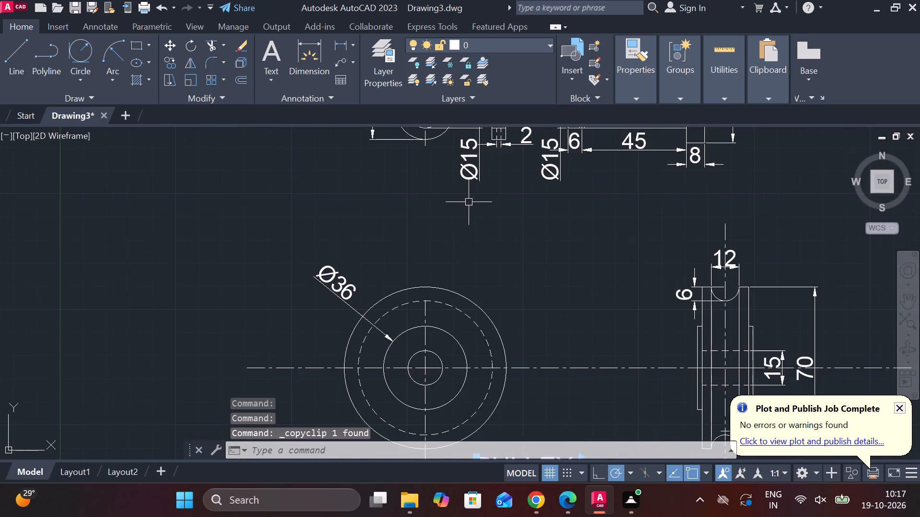
middle_click_drag(468, 206, 443, 259)
key("ctrl+v")
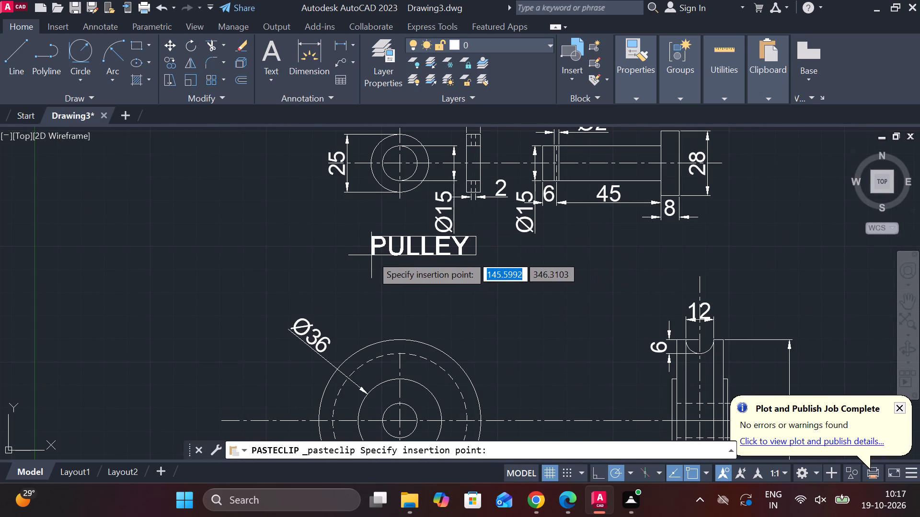
left_click(371, 255)
key("ctrl+v")
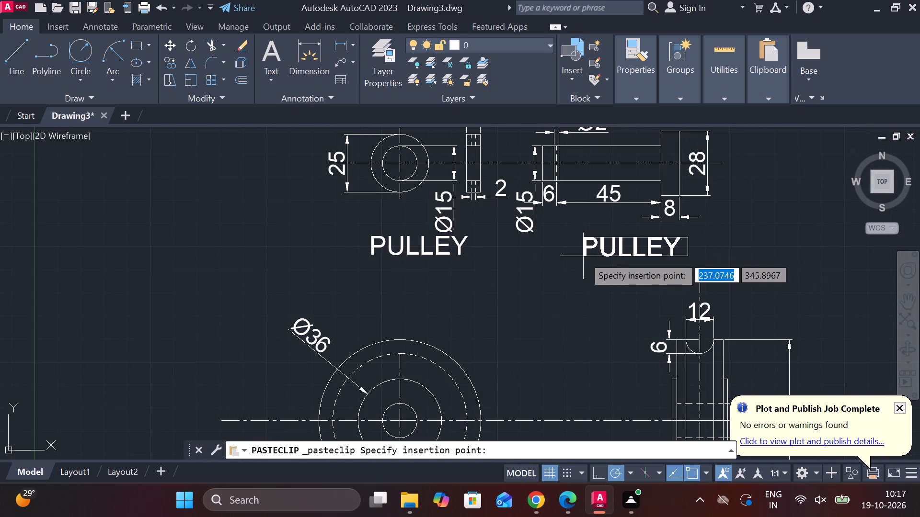
left_click(583, 256)
key("Escape")
Change the copied label below the ring views to WASHER.
double_click(448, 247)
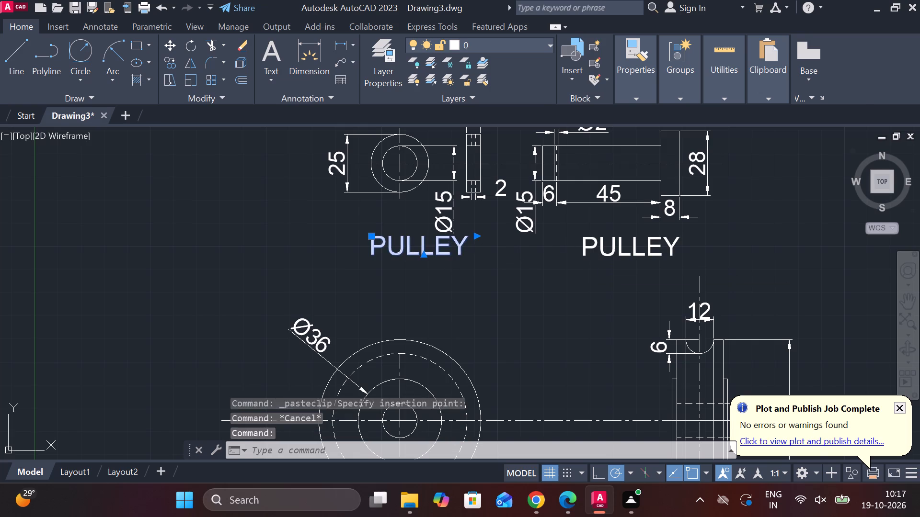
left_click(472, 248)
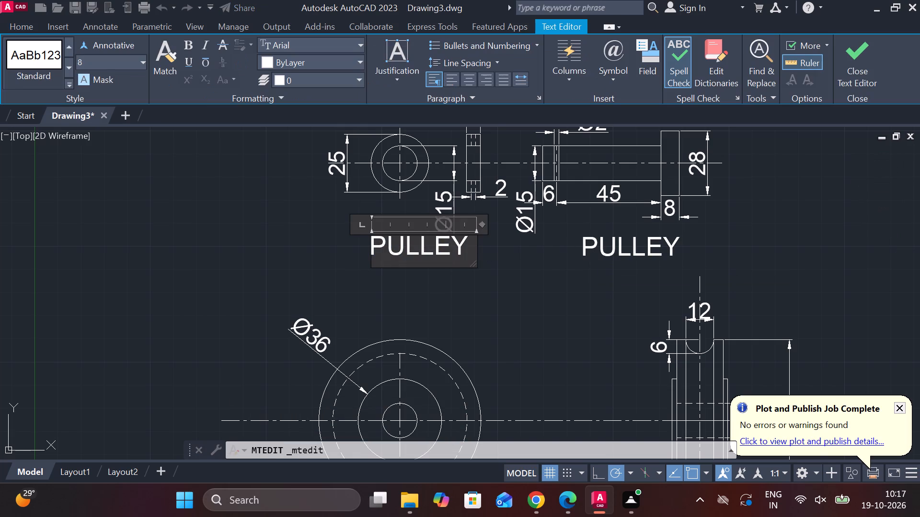
key("BackSpace")
key("BackSpace")
key("BackSpace")
key("BackSpace")
key("BackSpace")
key("BackSpace")
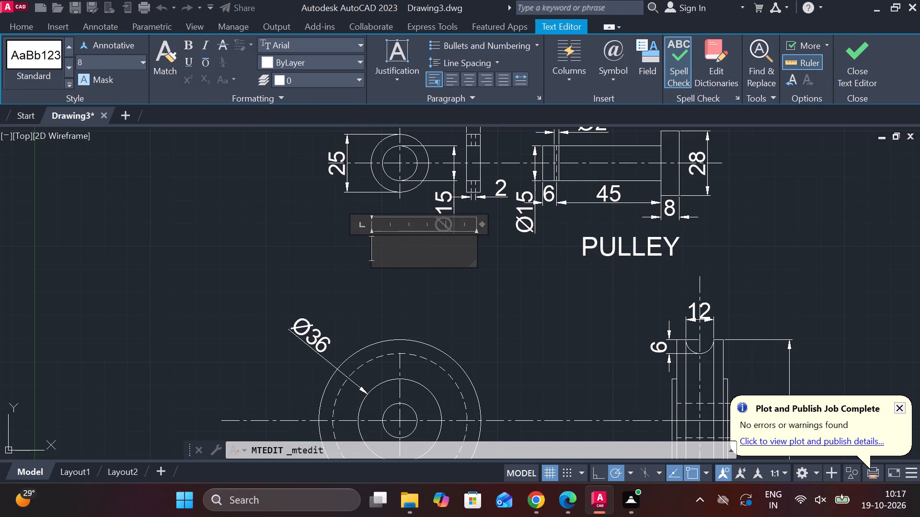
type("ASHER")
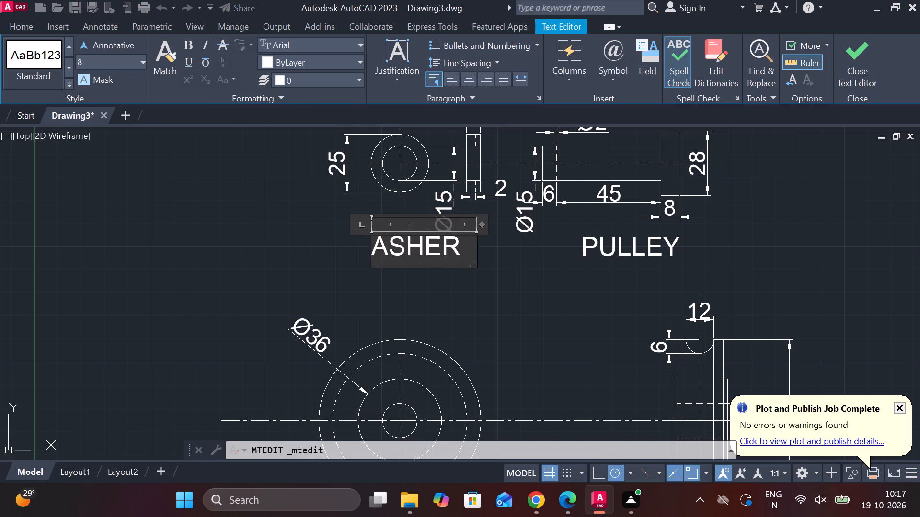
key("BackSpace")
key("BackSpace")
key("BackSpace")
key("BackSpace")
key("BackSpace")
type("WASHER")
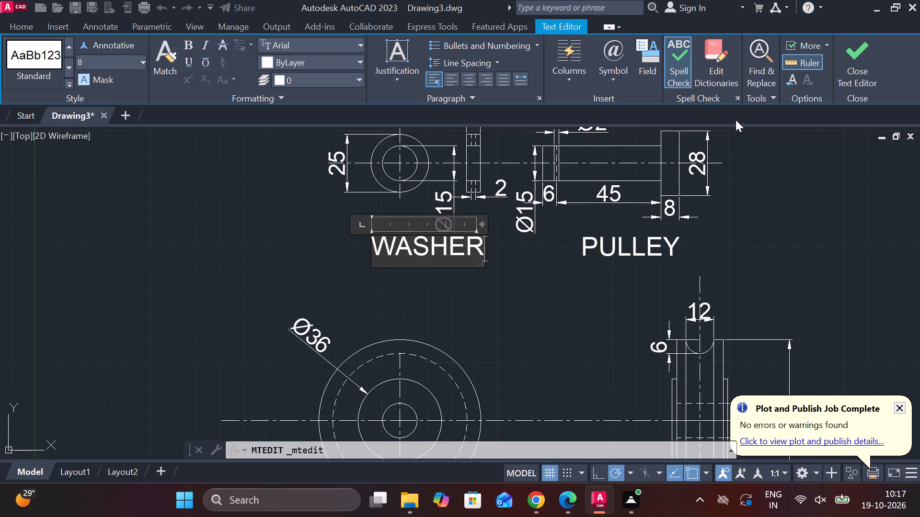
left_click(851, 73)
Change the copied label below the pin to PIN and centre its text.
double_click(650, 243)
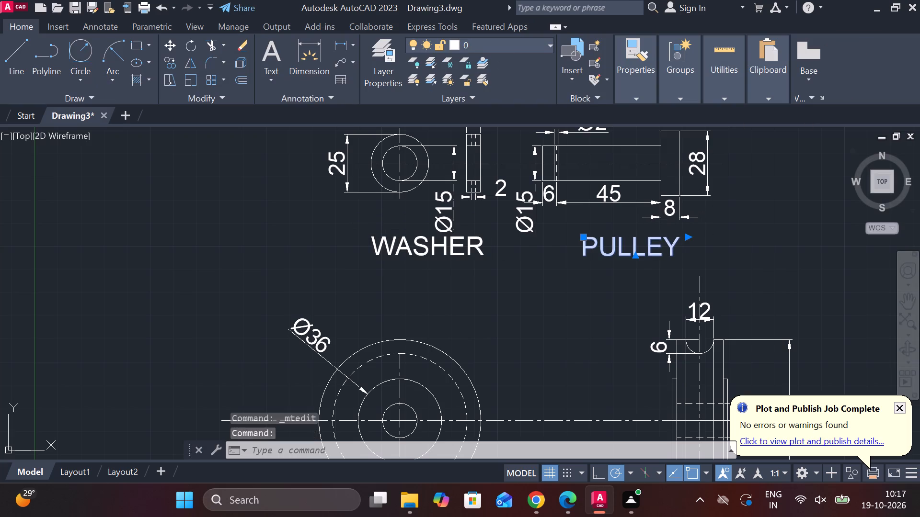
left_click(676, 249)
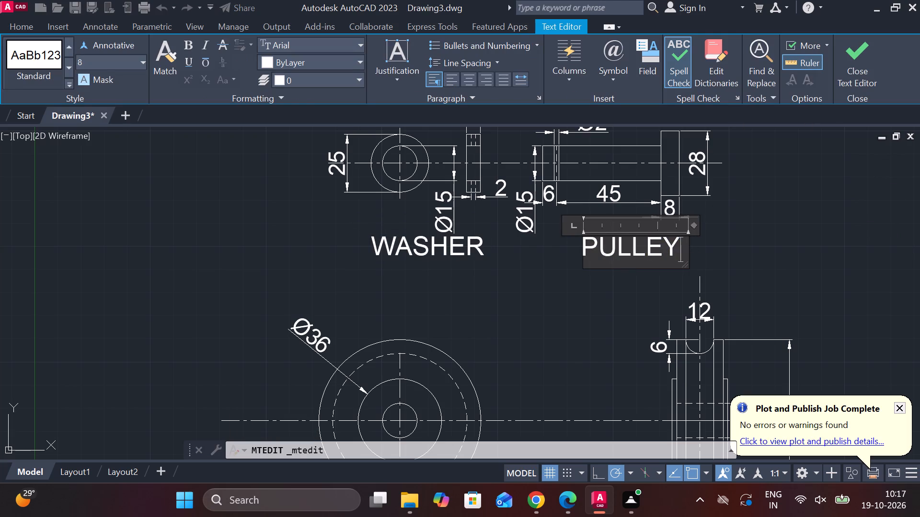
key("BackSpace")
key("BackSpace")
key("BackSpace")
key("BackSpace")
key("BackSpace")
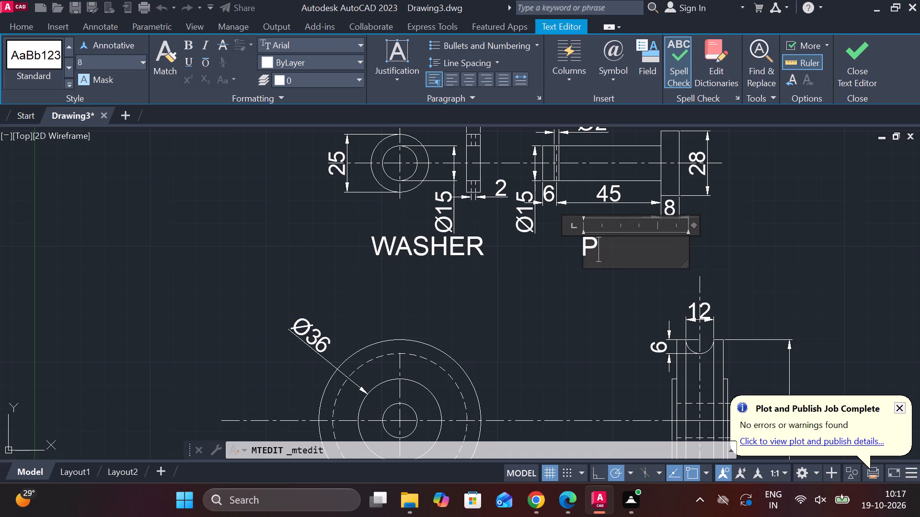
type("IN")
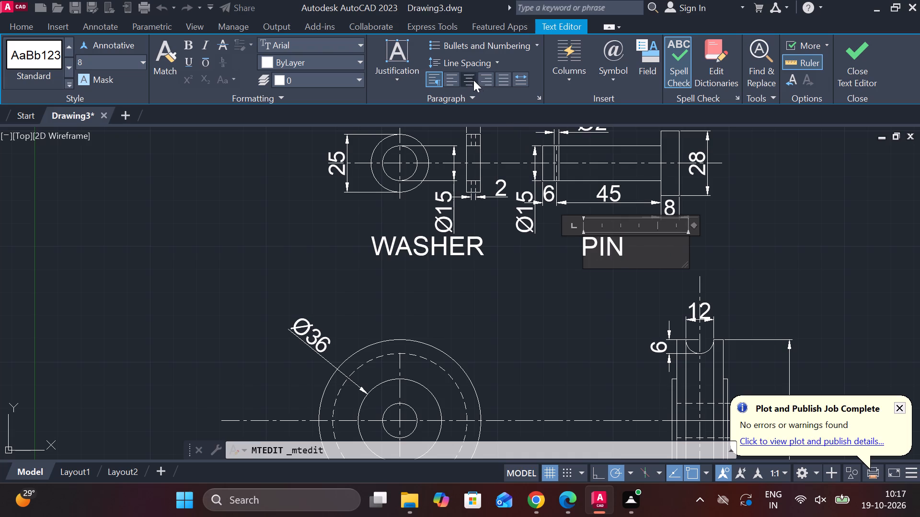
left_click(471, 74)
left_click(845, 68)
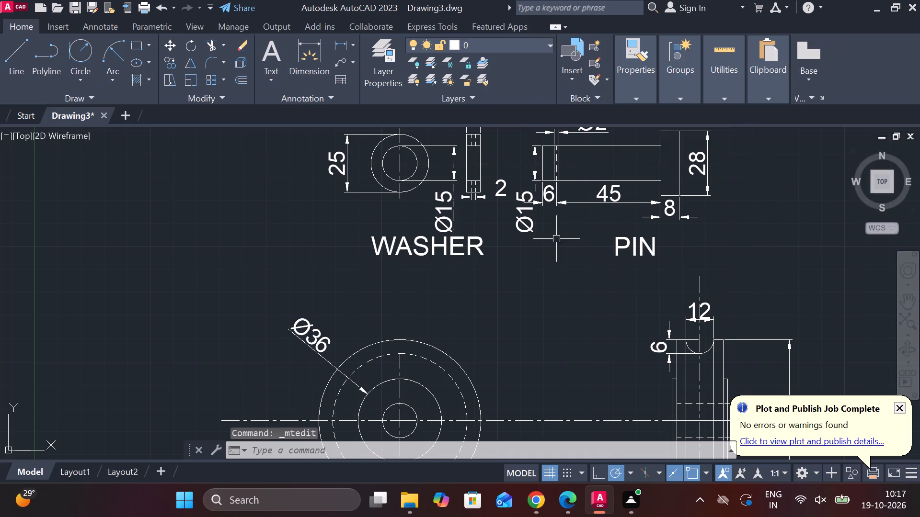
middle_click_drag(544, 257, 498, 283)
scroll(504, 284, "down", 1)
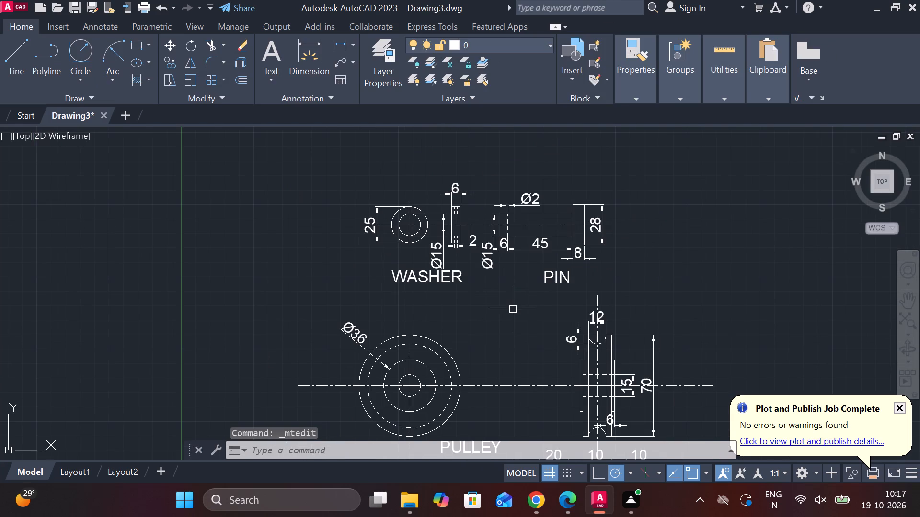
Move the pin view with its dimensions and PIN label about 15 units horizontally along the centreline, away from the washer.
scroll(514, 309, "up", 1)
key("Escape")
middle_click_drag(507, 284, 489, 316)
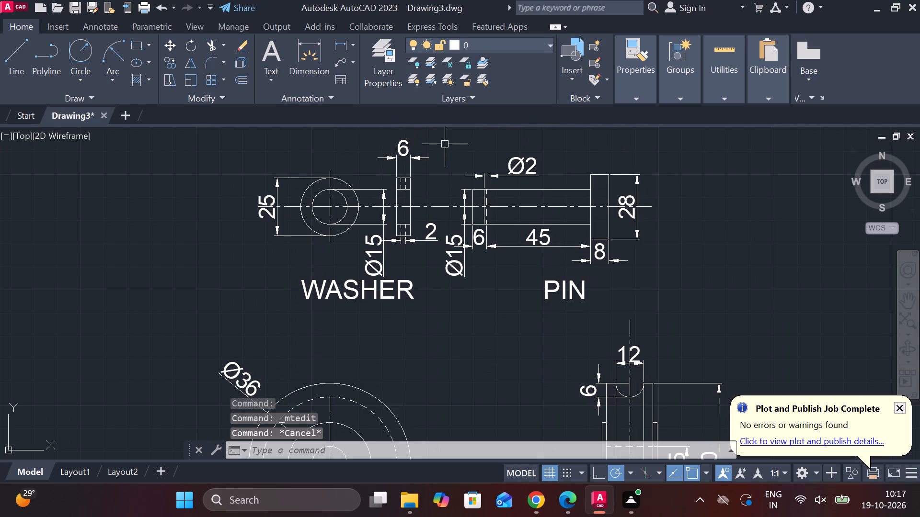
left_click(445, 144)
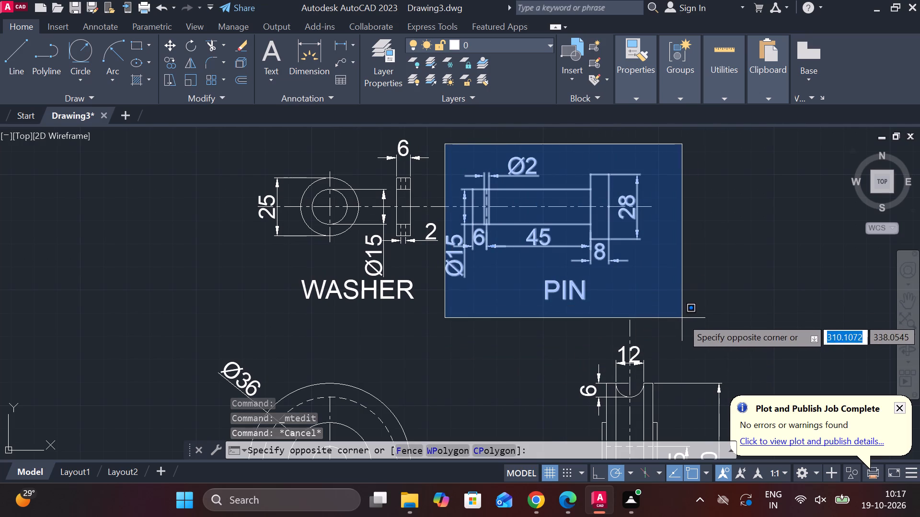
left_click(682, 318)
key("m")
key("Return")
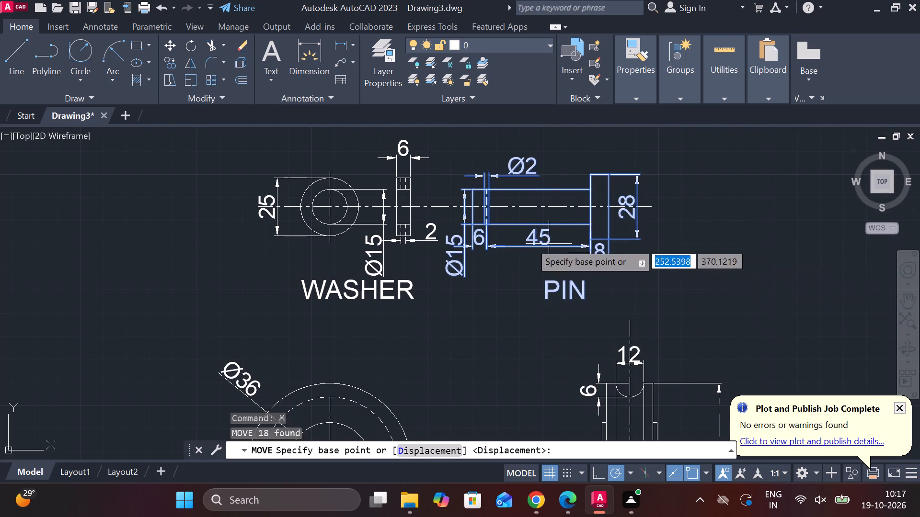
scroll(473, 203, "up", 3)
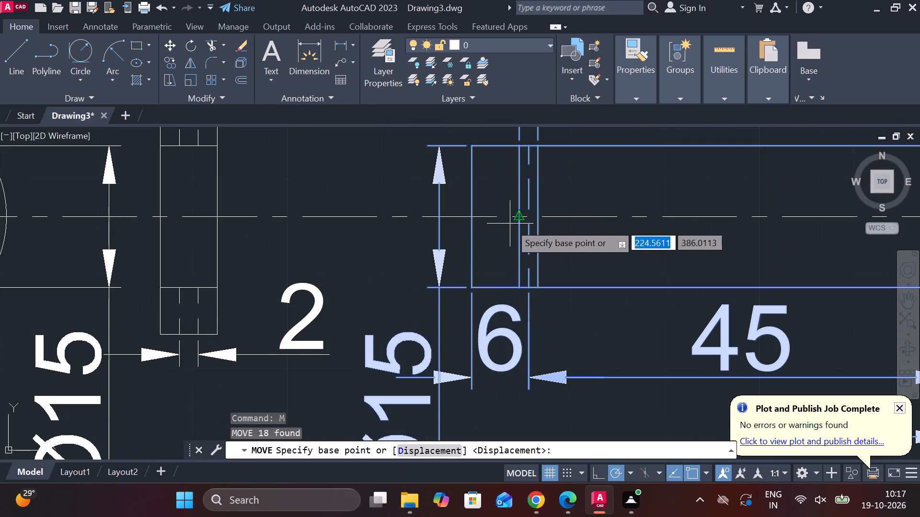
left_click(519, 218)
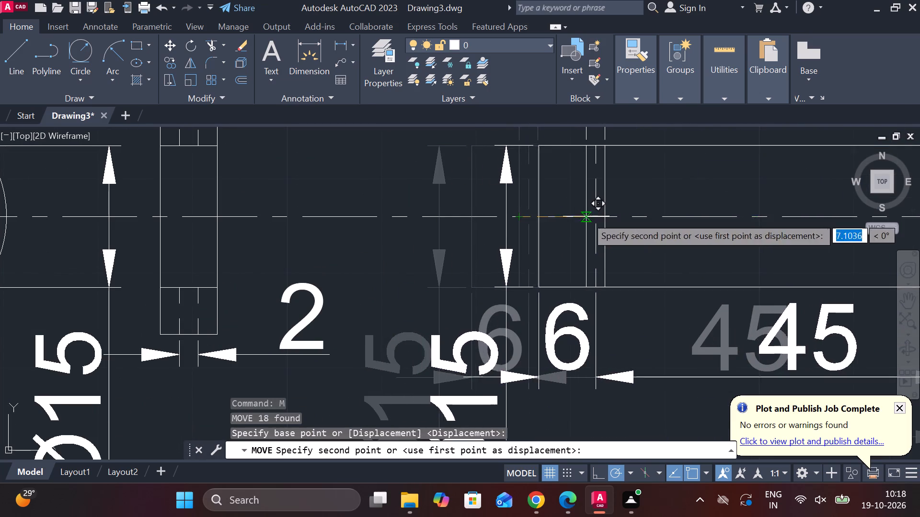
middle_click_drag(586, 216, 521, 215)
scroll(521, 215, "down", 2)
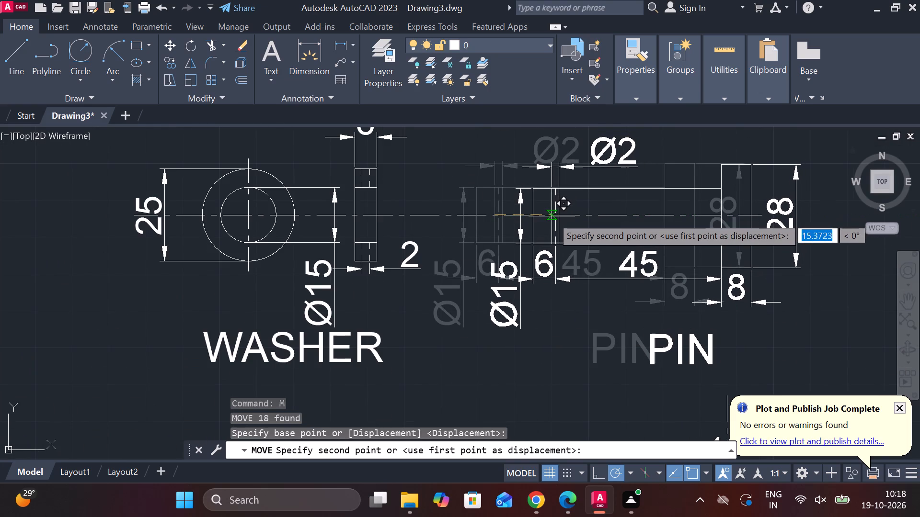
left_click(552, 216)
Move the WASHER label slightly lower to leave more space beneath the washer's dimensions.
scroll(648, 238, "down", 1)
scroll(714, 254, "down", 1)
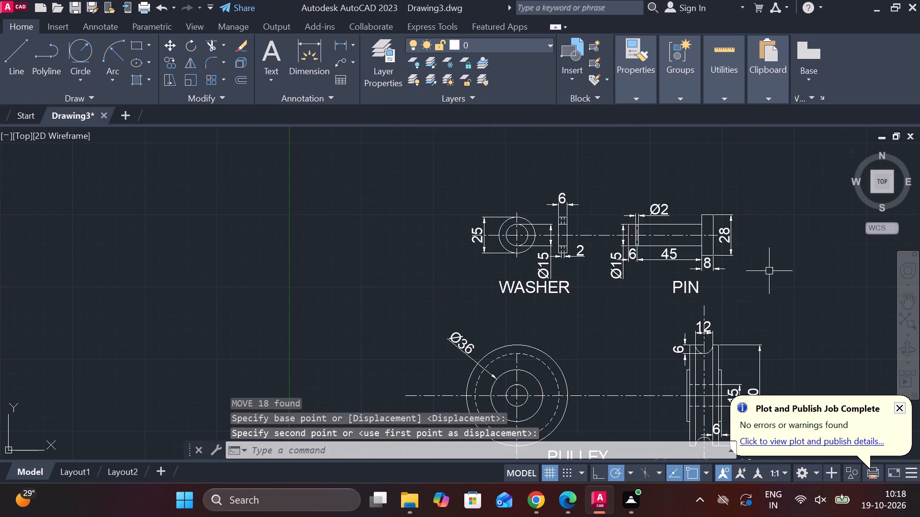
middle_click_drag(775, 273, 693, 224)
middle_click_drag(726, 252, 687, 210)
scroll(687, 209, "down", 2)
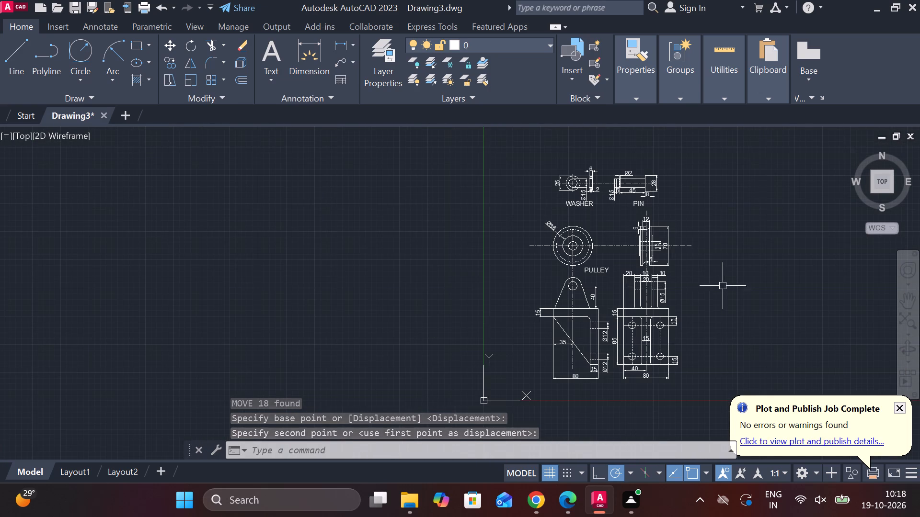
middle_click_drag(713, 292, 659, 278)
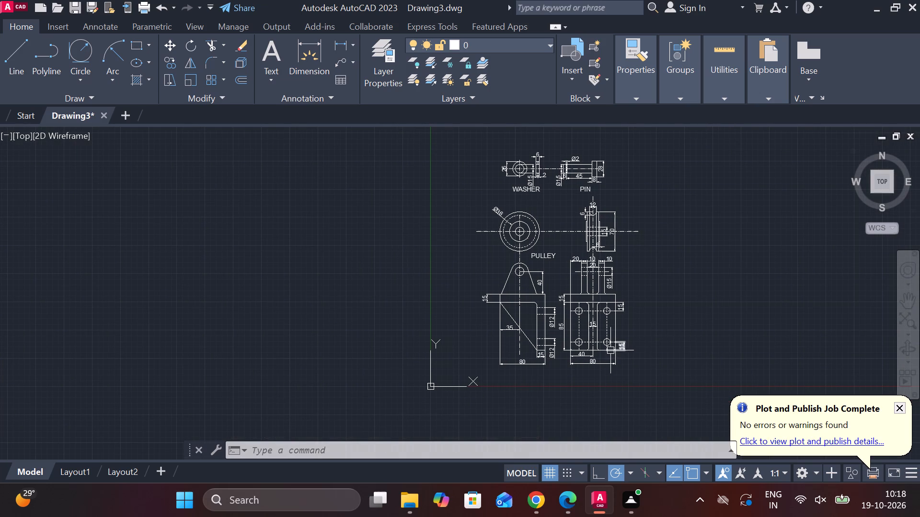
scroll(581, 351, "up", 1)
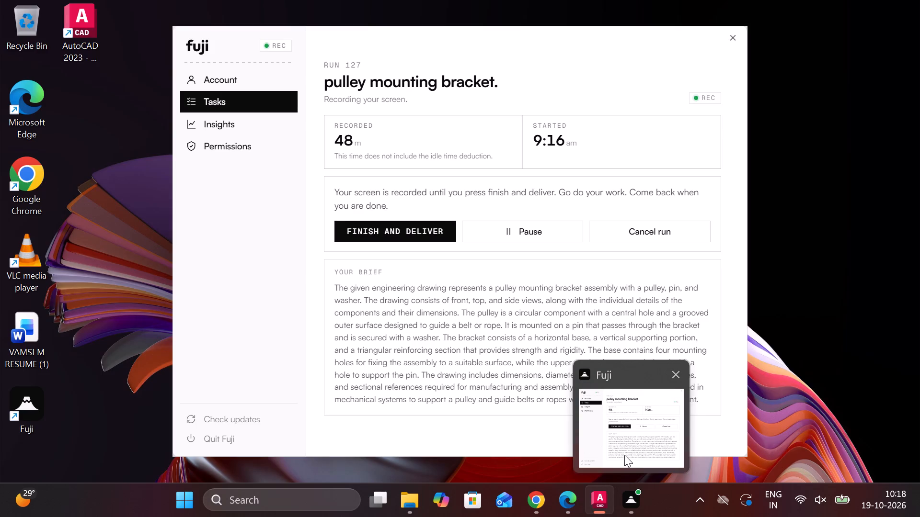
middle_click_drag(661, 249, 670, 362)
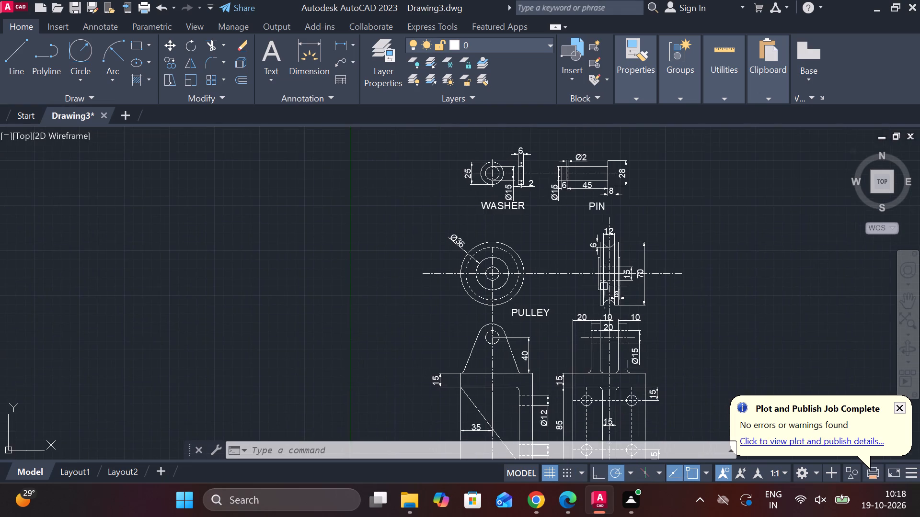
middle_click_drag(598, 278, 597, 376)
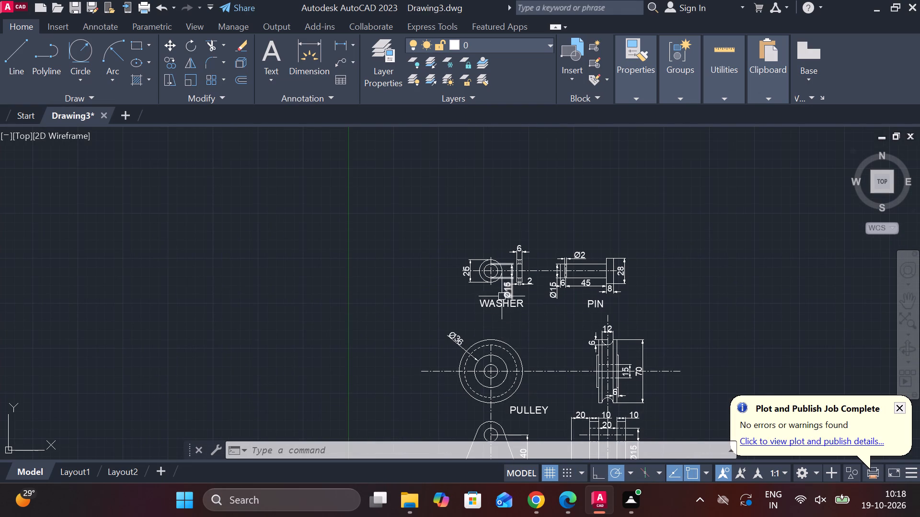
scroll(499, 319, "up", 2)
left_click(517, 285)
left_click(480, 277)
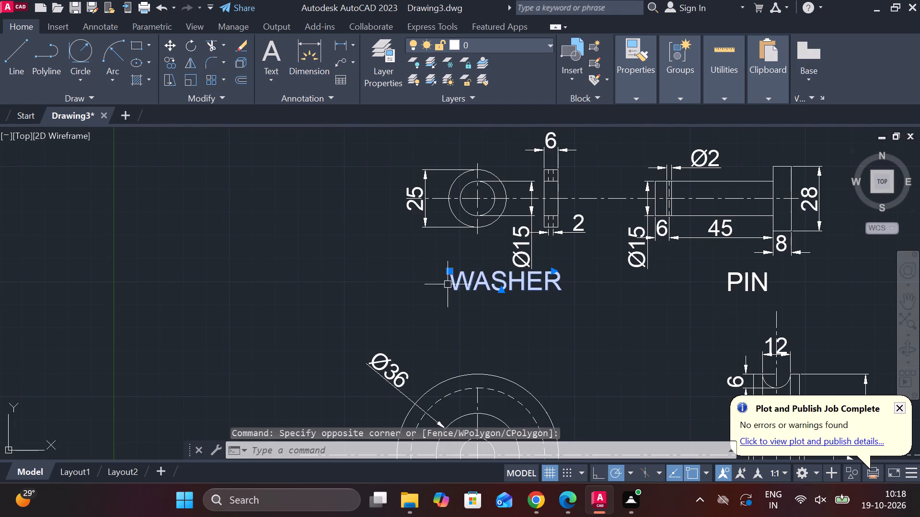
left_click(448, 273)
left_click(445, 287)
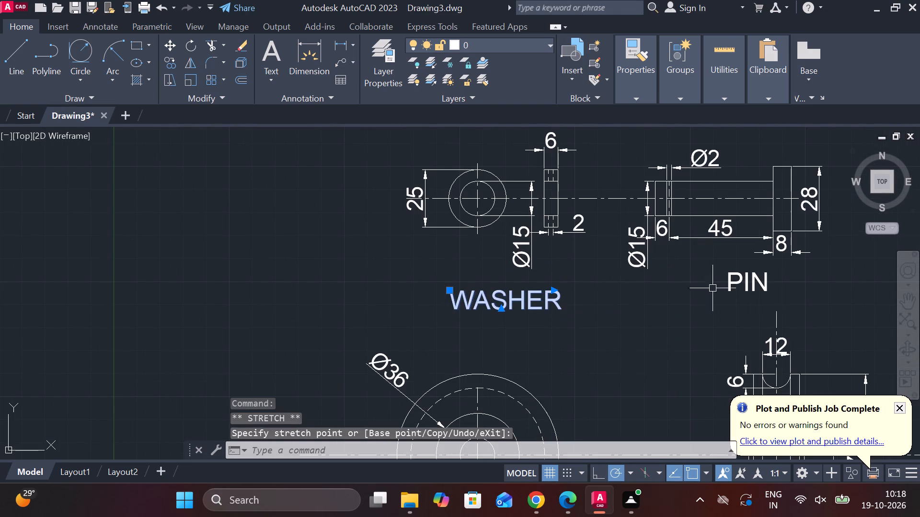
key("Escape")
Move the PIN label slightly lower beneath the pin's dimensions.
left_click(752, 283)
left_click(692, 272)
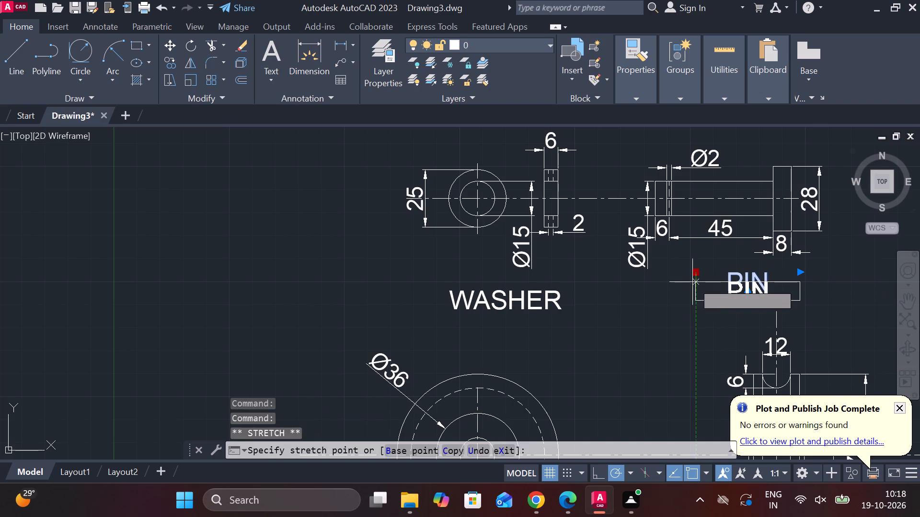
left_click(692, 282)
key("Escape")
Examine the spacing of the washer and pin views and their labels above the pulley.
middle_click_drag(699, 291, 661, 345)
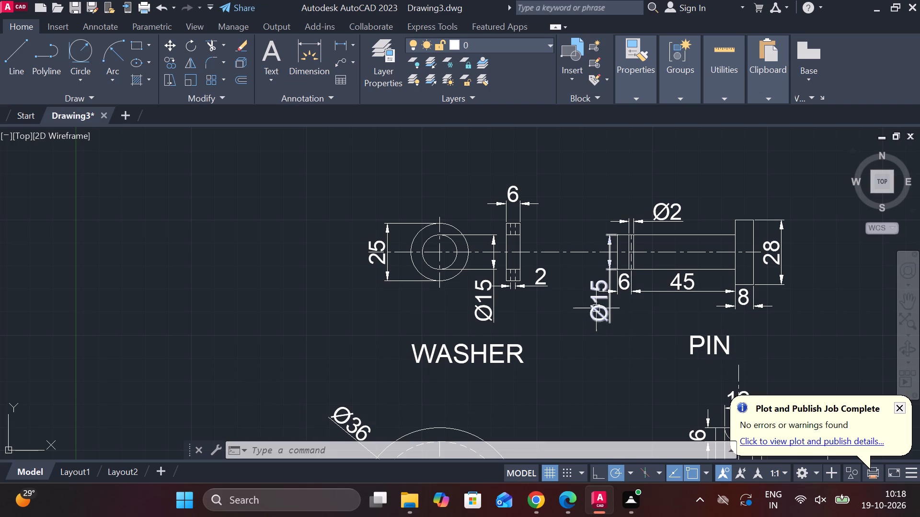
scroll(488, 253, "down", 1)
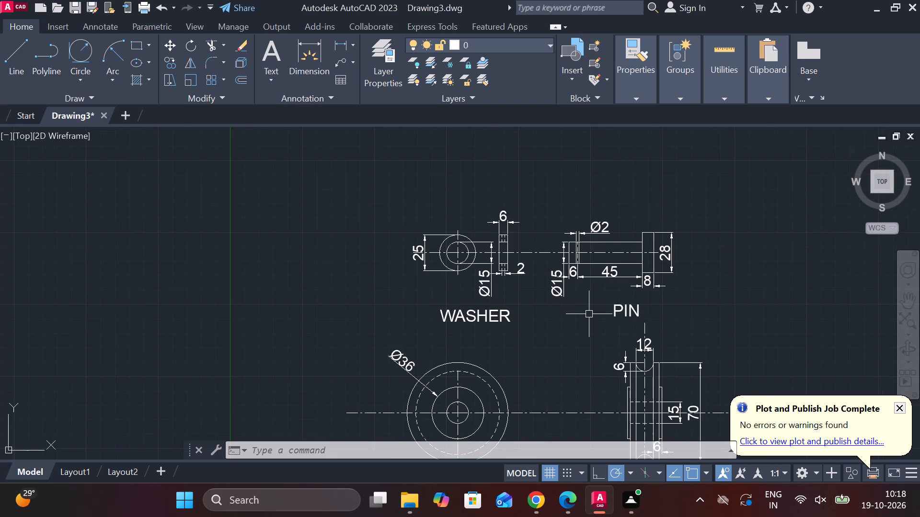
scroll(543, 330, "up", 1)
middle_click_drag(543, 331, 565, 371)
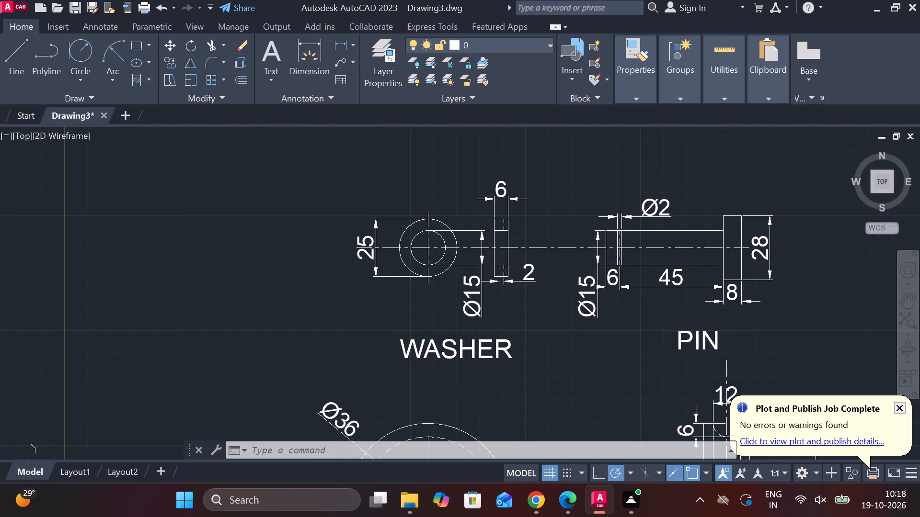
middle_click_drag(556, 366, 535, 407)
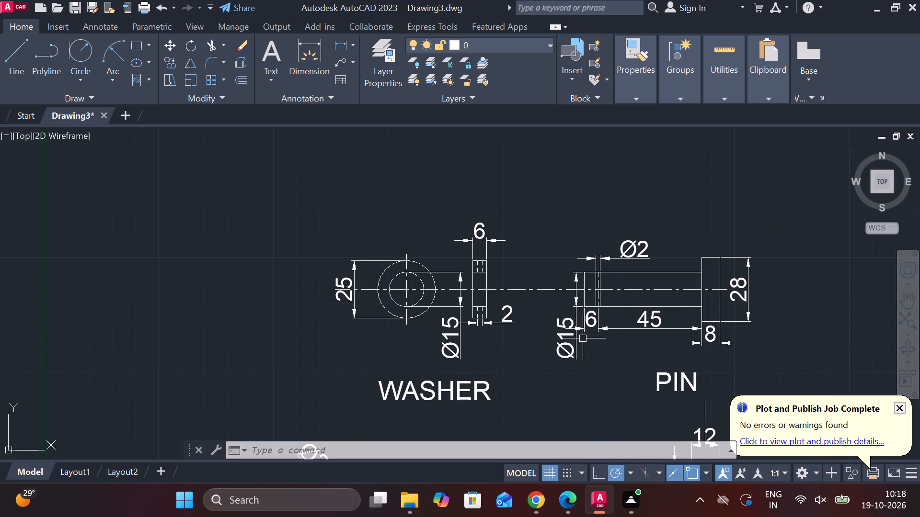
scroll(626, 250, "down", 1)
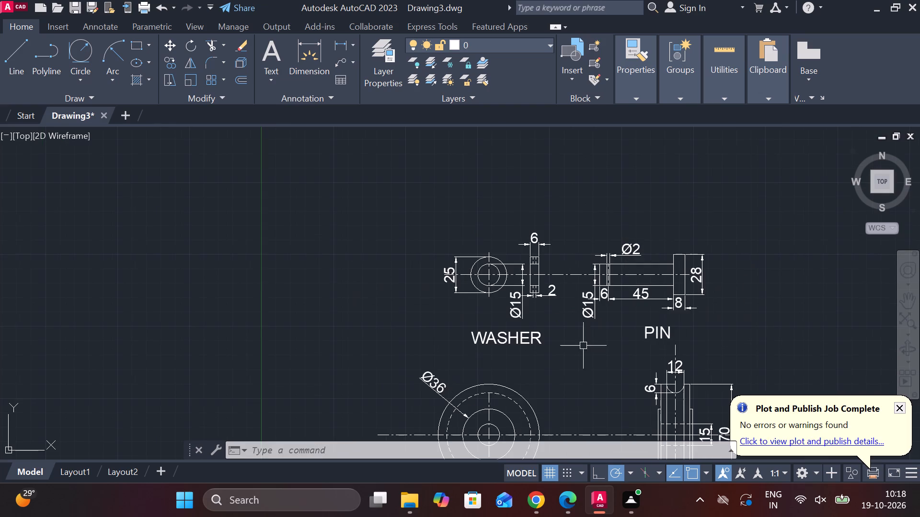
middle_click_drag(579, 352, 549, 293)
middle_click_drag(551, 316, 561, 343)
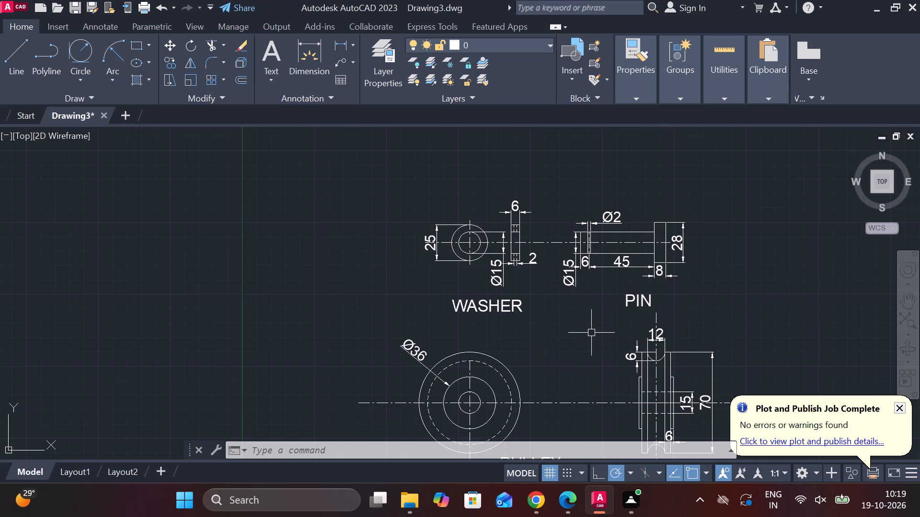
Add the multiline text title "PULLEY MOUNTING BRACKET" above the washer and pin views with text height 17.
scroll(591, 333, "down", 1)
middle_click_drag(583, 347, 570, 397)
type("MT")
key("space")
scroll(506, 258, "up", 1)
left_click(506, 258)
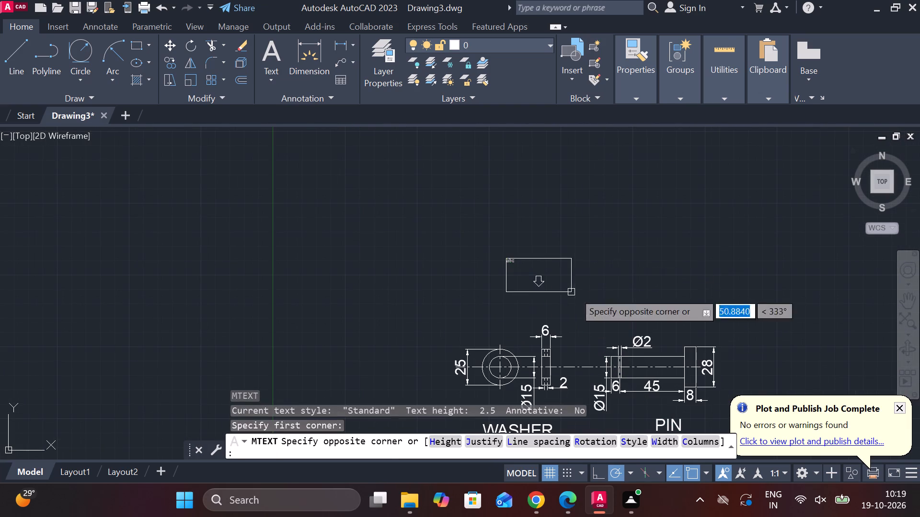
left_click(683, 305)
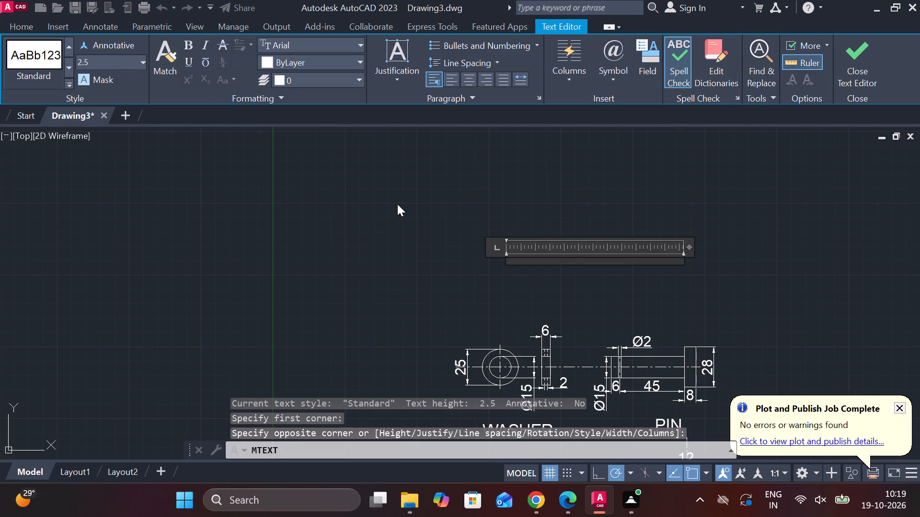
left_click(115, 68)
left_click(140, 65)
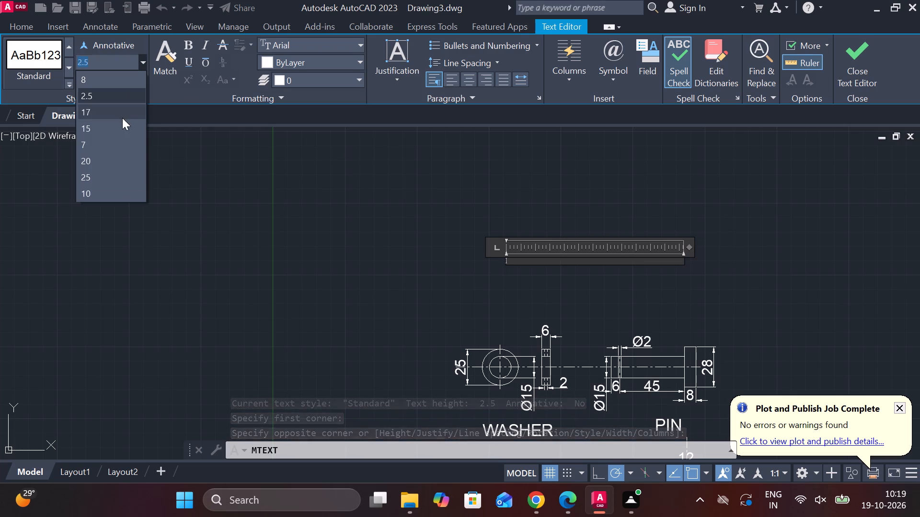
left_click(92, 114)
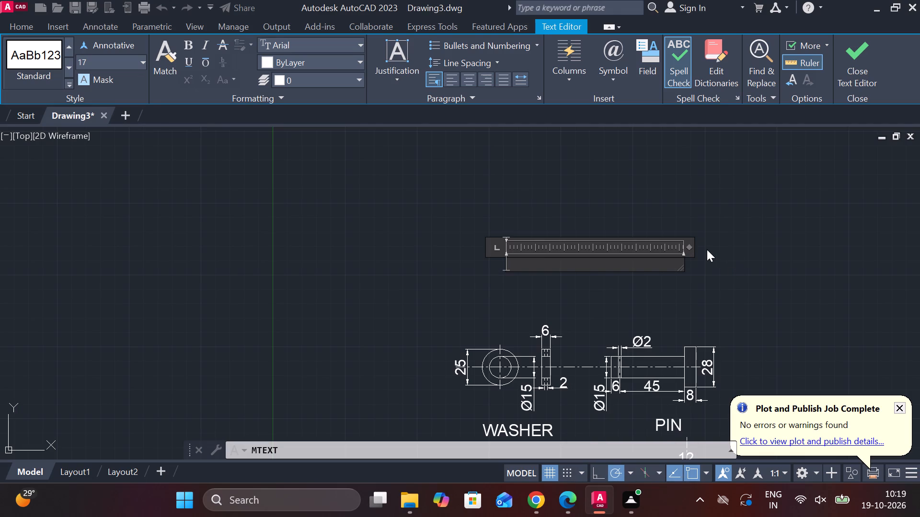
type("PULLEY")
key("space")
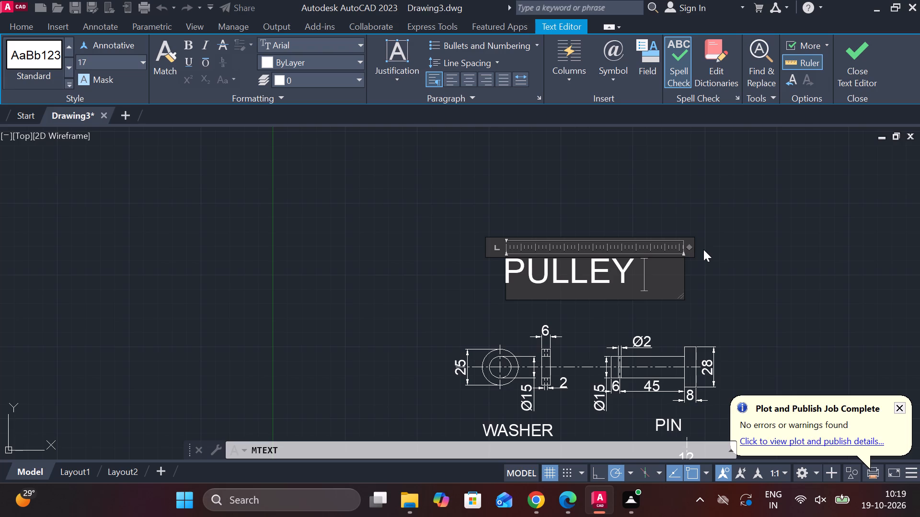
type("MOUNTING BRACKET")
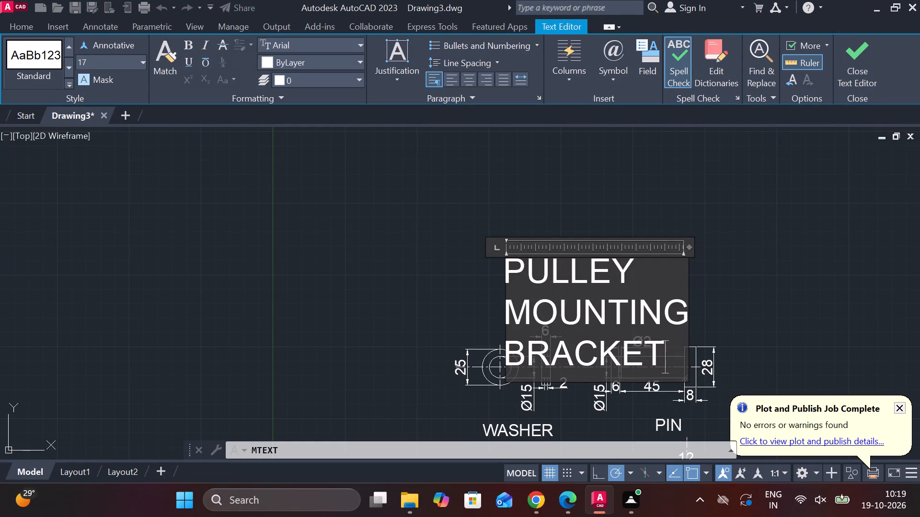
Widen the title's text box so PULLEY MOUNTING fits on one line, and centre the text.
left_click_drag(686, 284, 842, 255)
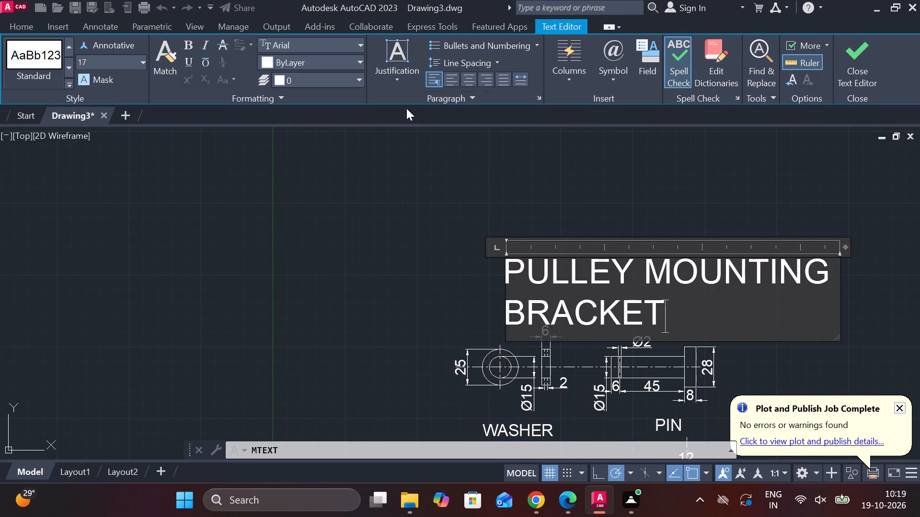
left_click(471, 75)
left_click(861, 38)
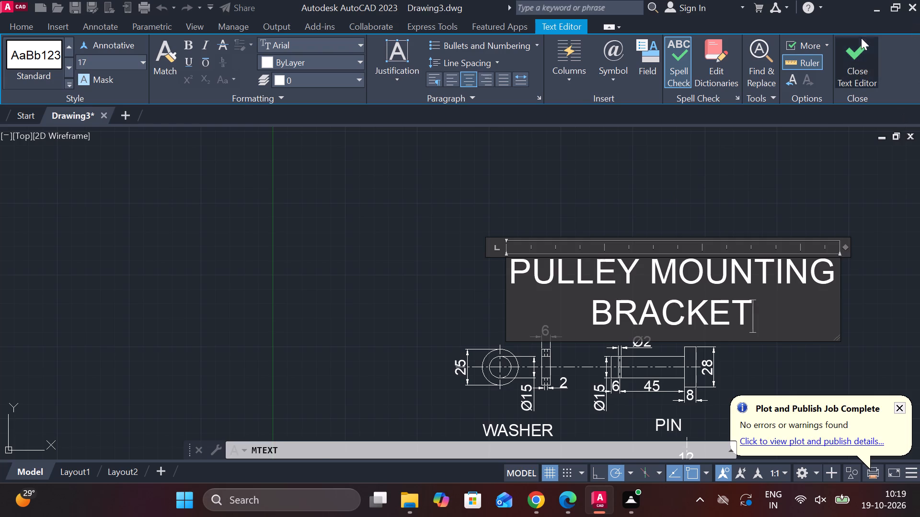
Set the text height of the whole PULLEY MOUNTING BRACKET title to 12.
scroll(777, 263, "down", 1)
middle_click_drag(772, 268, 629, 239)
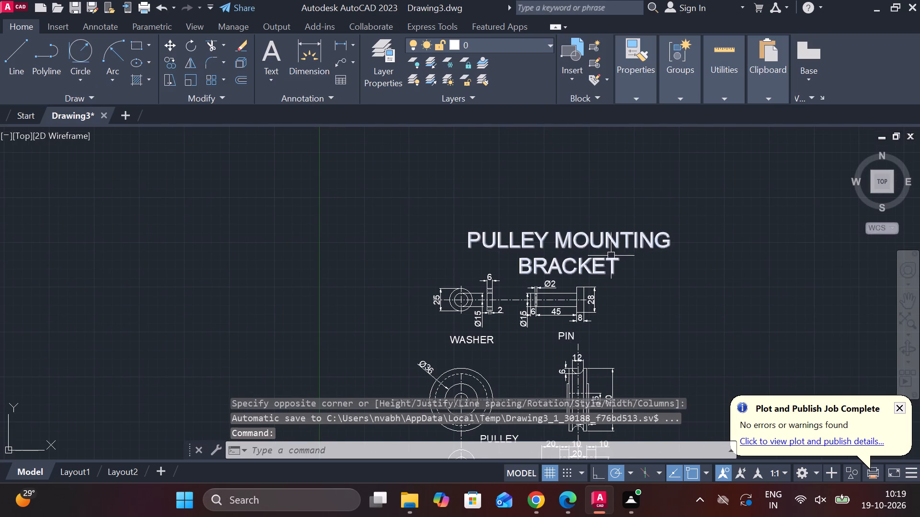
double_click(591, 244)
left_click_drag(630, 275, 584, 267)
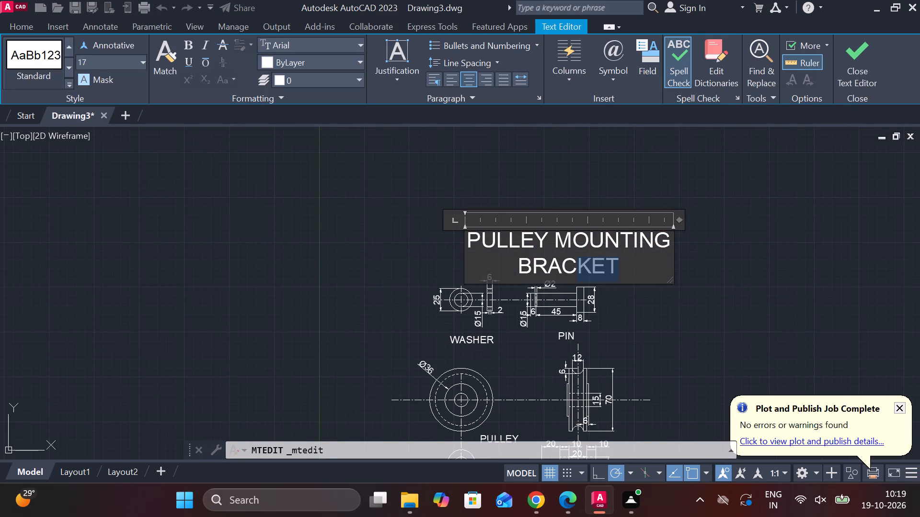
left_click_drag(584, 267, 450, 234)
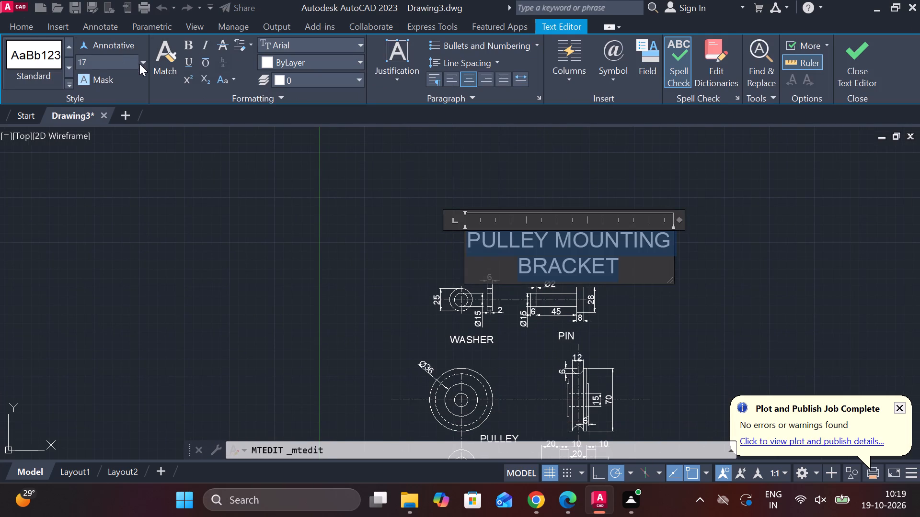
left_click(128, 59)
type("12")
key("Return")
left_click(848, 55)
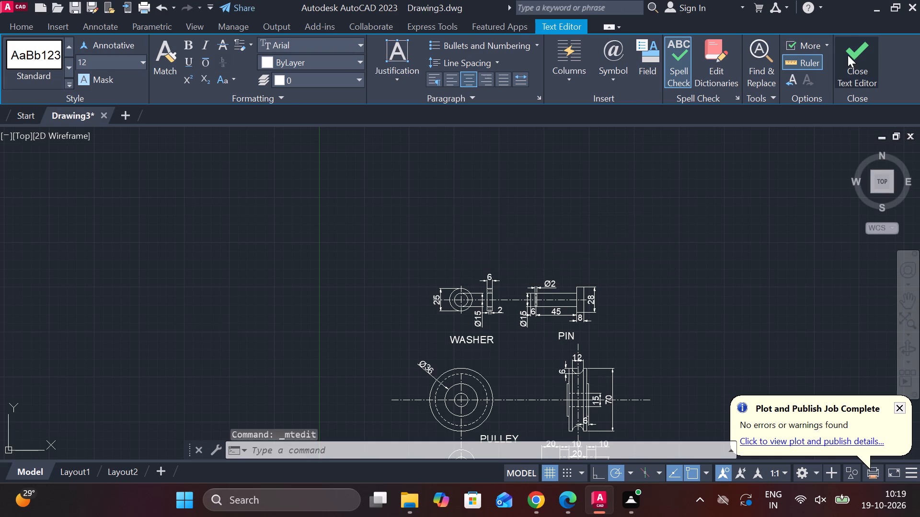
Move the PULLEY MOUNTING BRACKET title sideways towards the washer so it sits centred above the washer and pin views.
middle_click(573, 244)
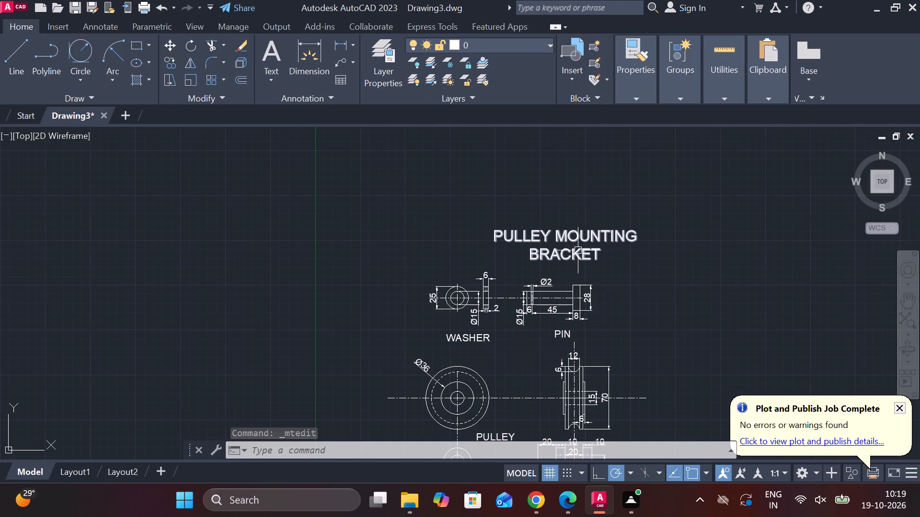
scroll(578, 250, "down", 1)
middle_click_drag(644, 298, 559, 222)
left_click(496, 165)
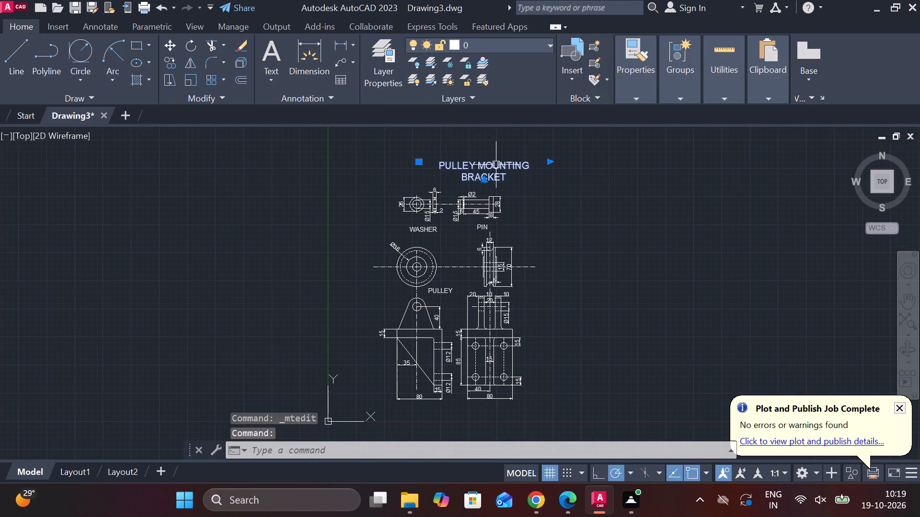
scroll(494, 164, "up", 1)
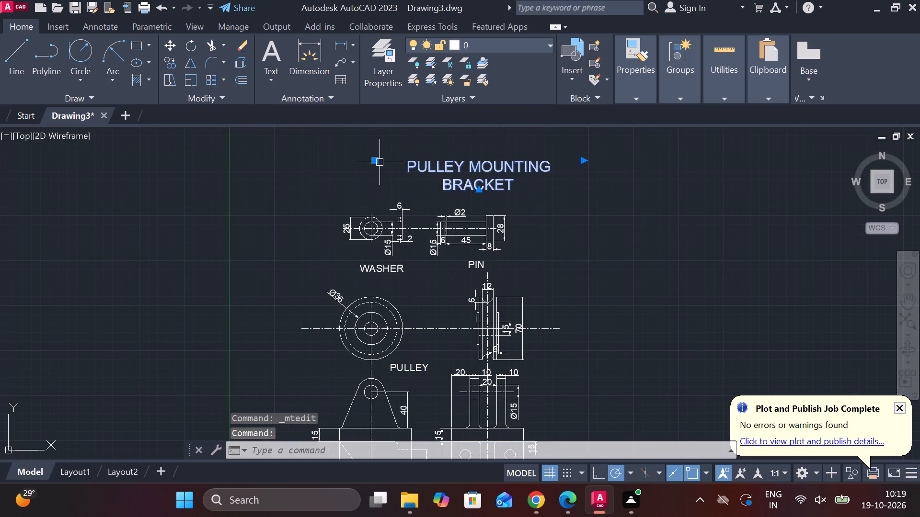
left_click(371, 162)
left_click(330, 164)
key("Escape")
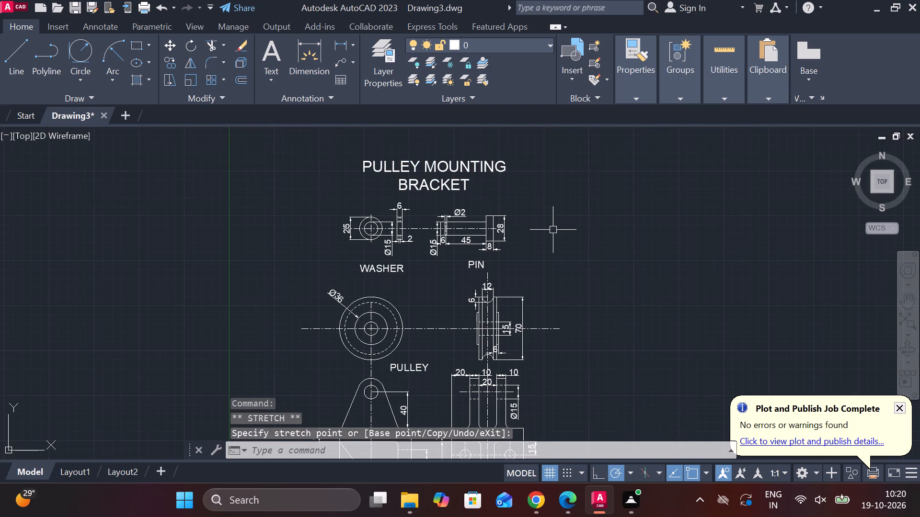
Draw a rectangular border about 332 by 471 units around the title and all the views.
middle_click(572, 278)
left_click(132, 52)
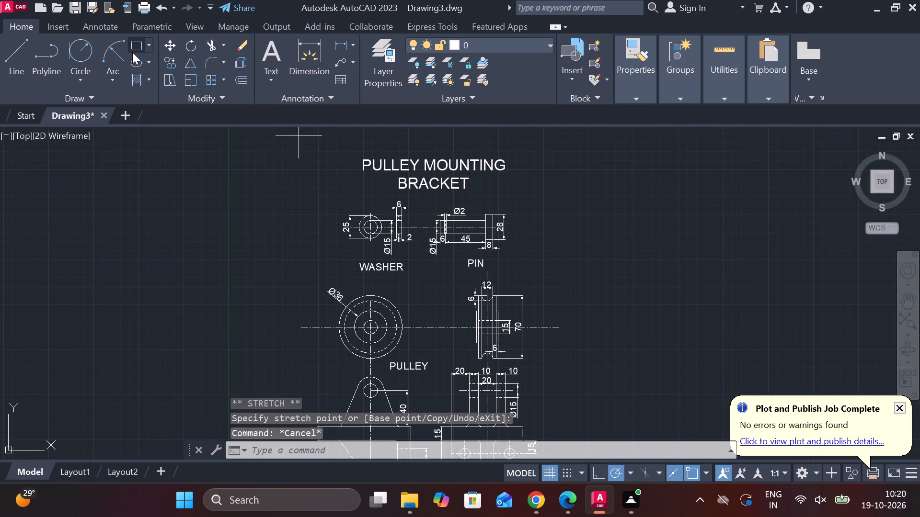
left_click(132, 45)
middle_click_drag(296, 214, 316, 193)
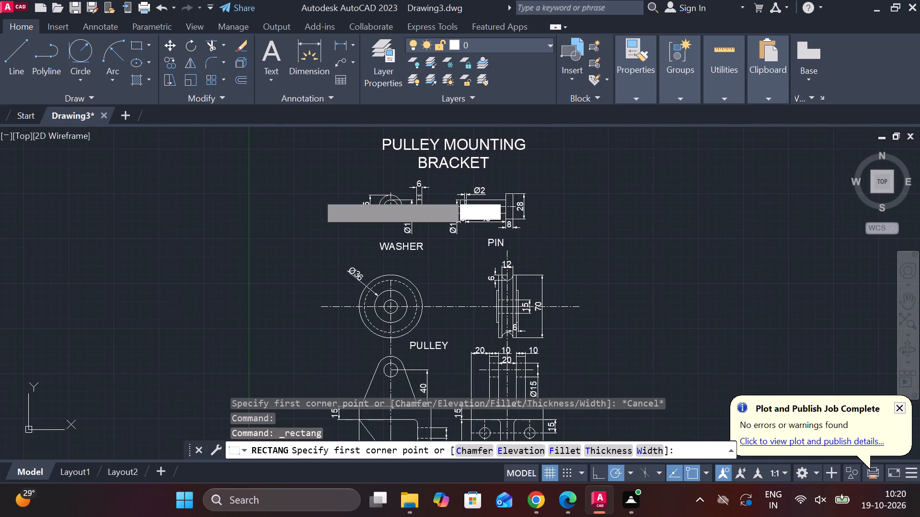
scroll(316, 192, "down", 1)
middle_click_drag(520, 294, 517, 257)
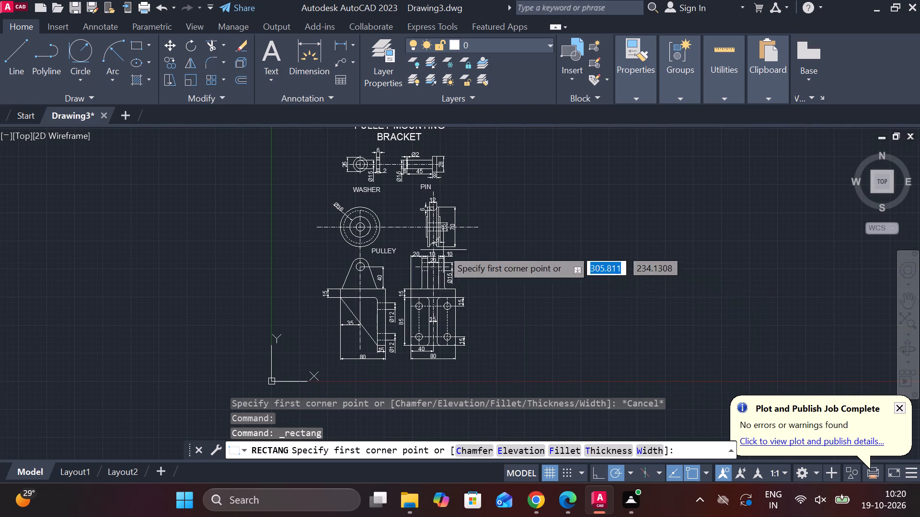
middle_click_drag(447, 249, 458, 304)
left_click(316, 170)
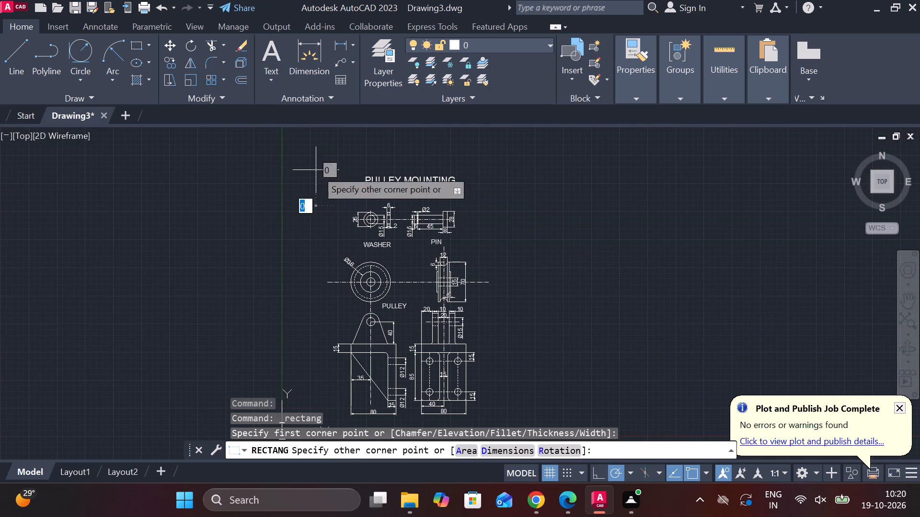
middle_click_drag(498, 245, 483, 161)
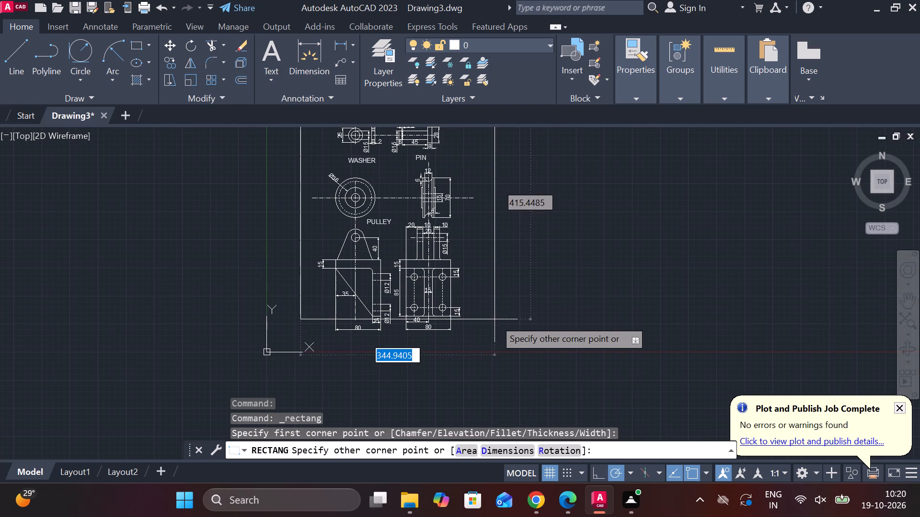
left_click(487, 350)
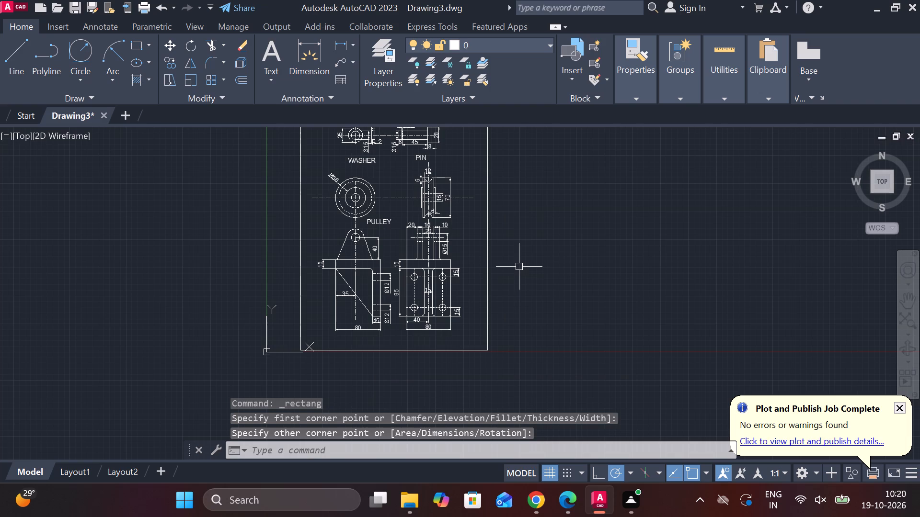
Add a radius dimension to the rounded top of the bracket's front view, placed outside the arc beneath the pulley.
scroll(338, 211, "up", 2)
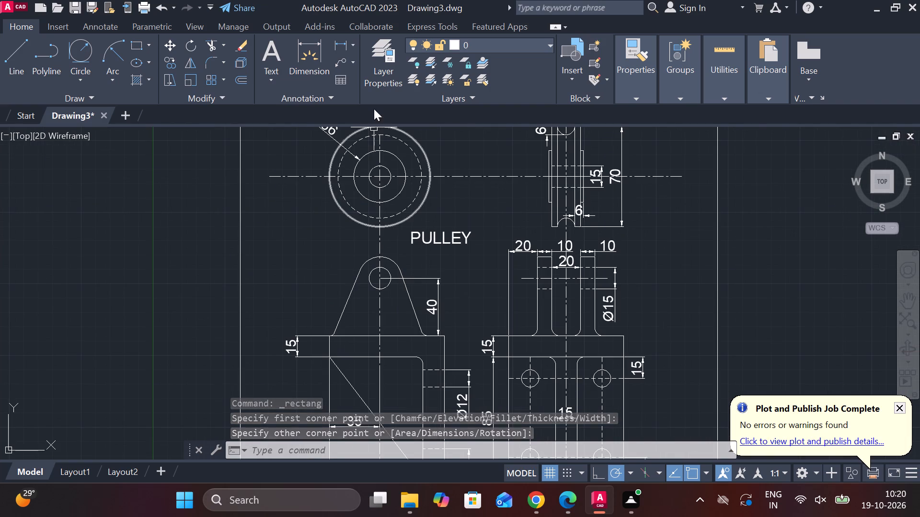
left_click(353, 54)
left_click(353, 44)
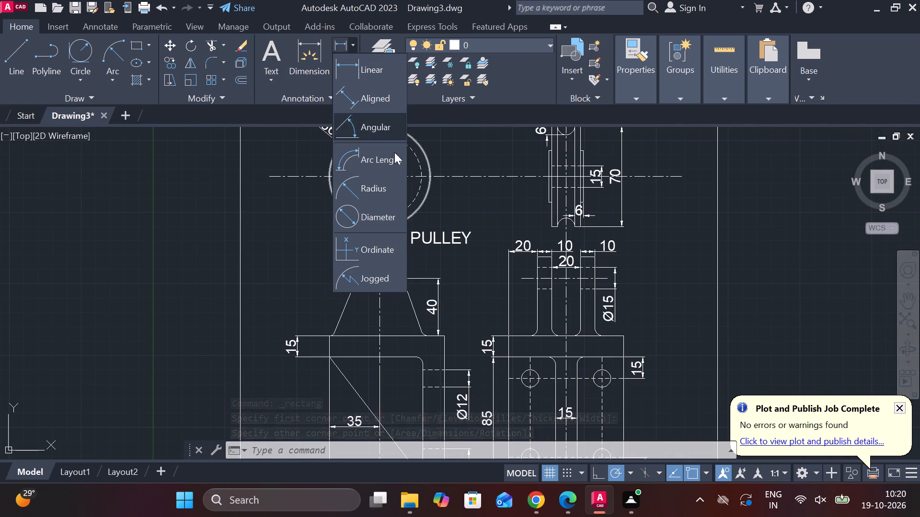
left_click(371, 177)
scroll(338, 286, "up", 1)
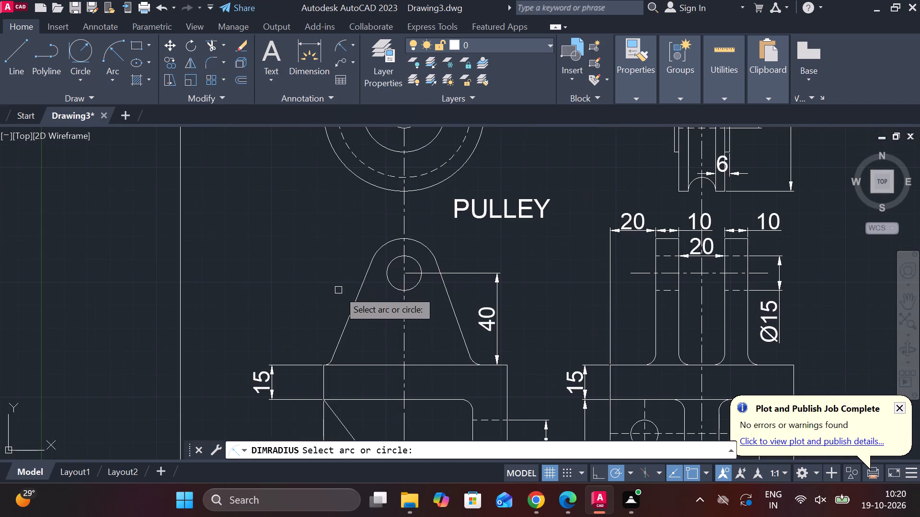
left_click(373, 260)
left_click(371, 255)
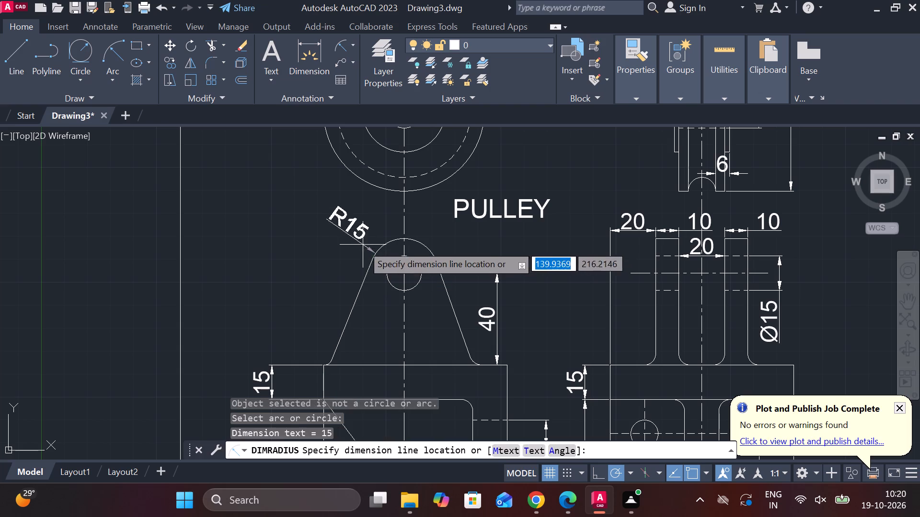
left_click(359, 242)
Add a linear dimension across the pulley side view's full rim width, above the 12 groove dimension.
scroll(416, 270, "down", 1)
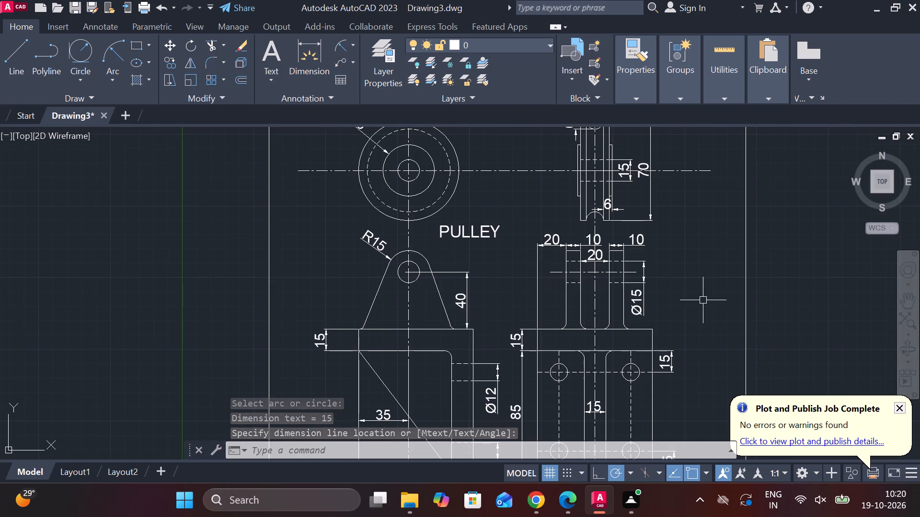
middle_click_drag(681, 270, 661, 317)
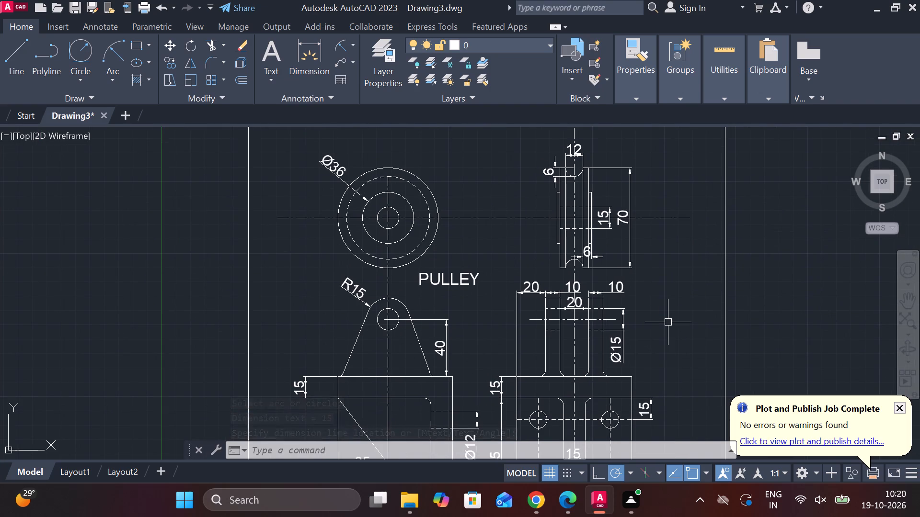
middle_click_drag(663, 302, 649, 336)
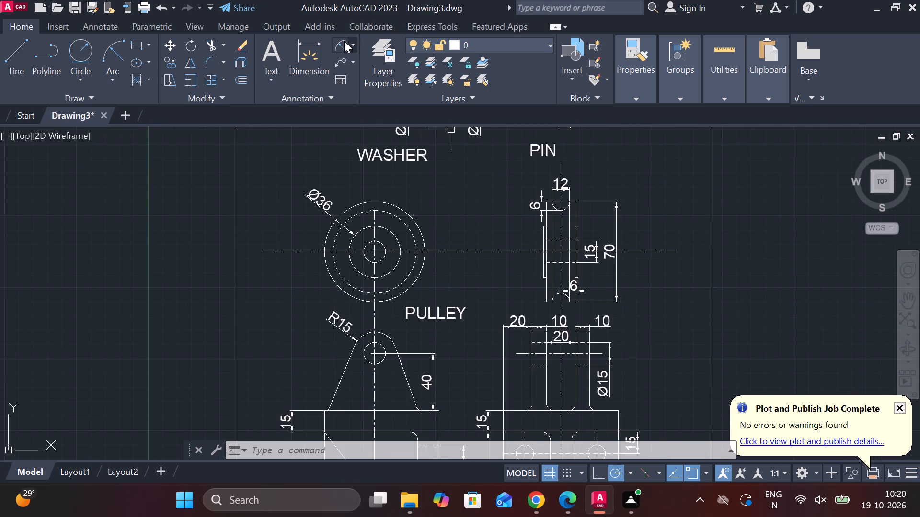
left_click(351, 42)
left_click(361, 78)
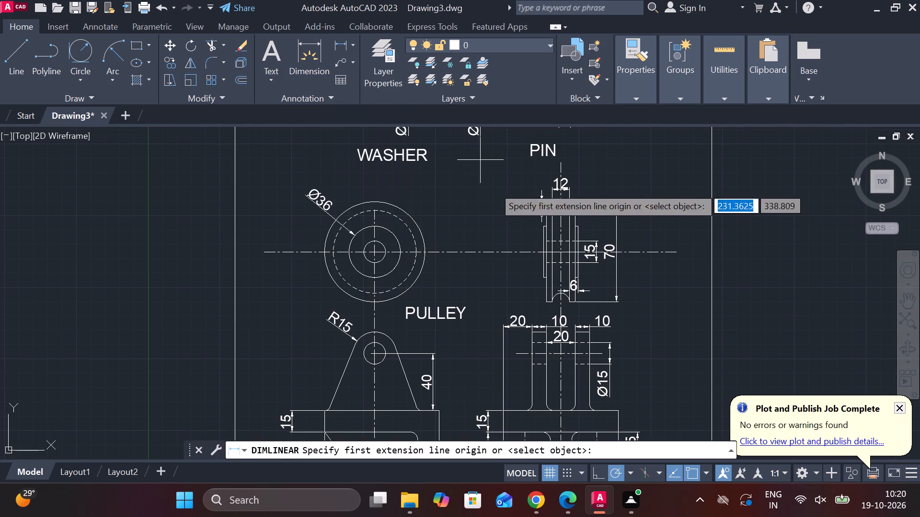
scroll(521, 204, "up", 1)
middle_click_drag(549, 212, 459, 289)
scroll(485, 278, "up", 2)
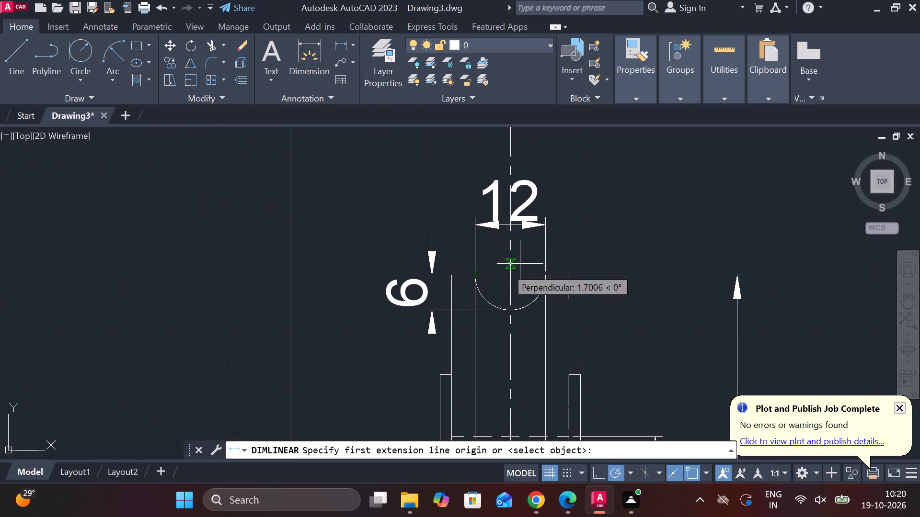
left_click(454, 278)
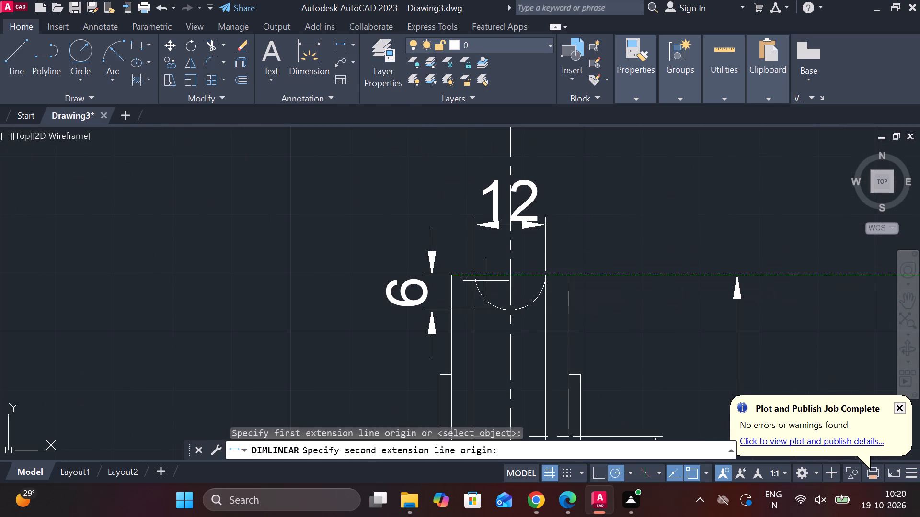
left_click(566, 280)
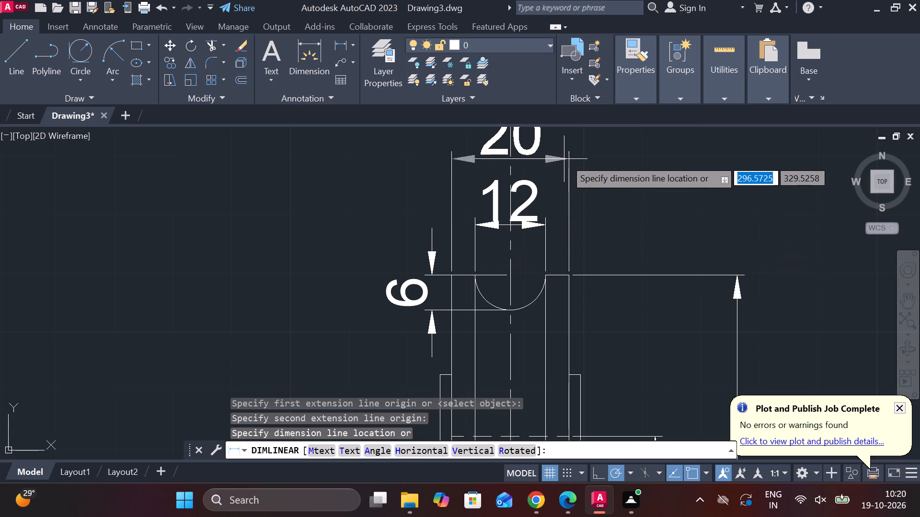
middle_click_drag(567, 159, 542, 263)
left_click(539, 265)
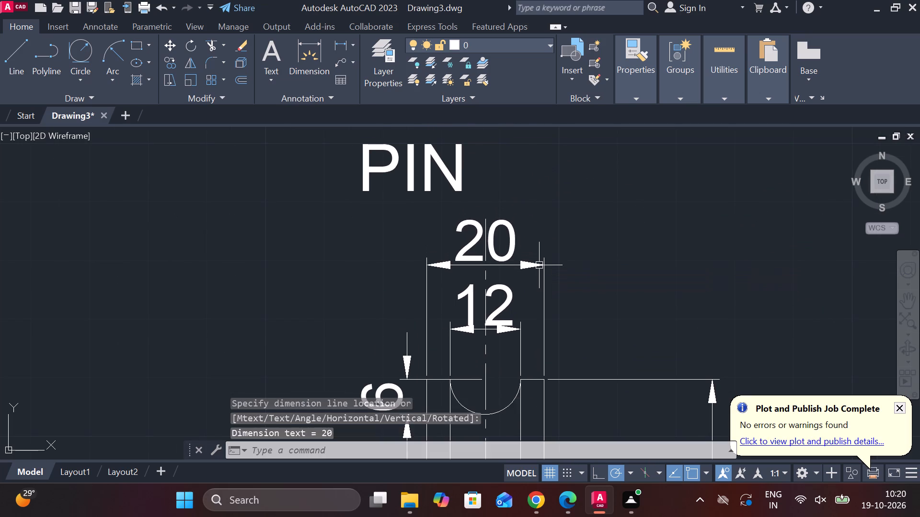
Save the drawing in Documents as PULLEY MOUNTING BRACKET in AutoCAD 2018 Drawing format.
scroll(557, 268, "down", 3)
middle_click_drag(631, 272, 592, 243)
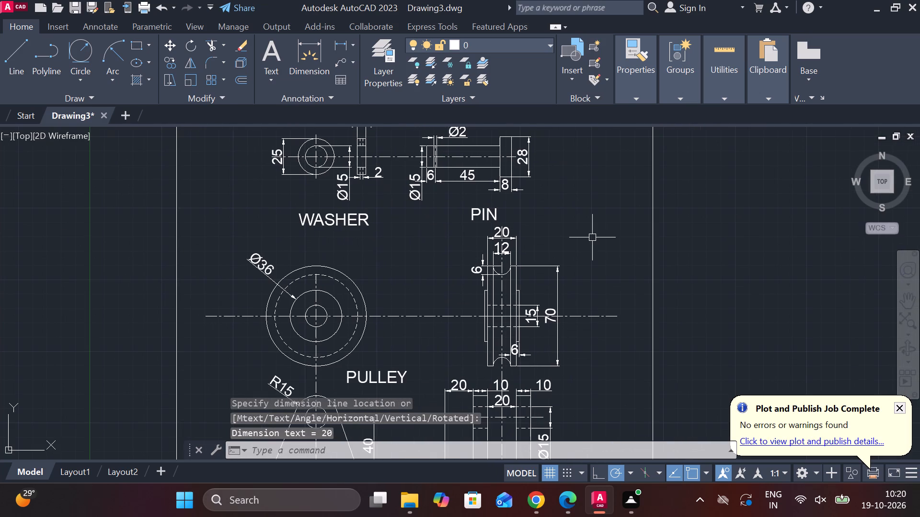
key("ctrl+s")
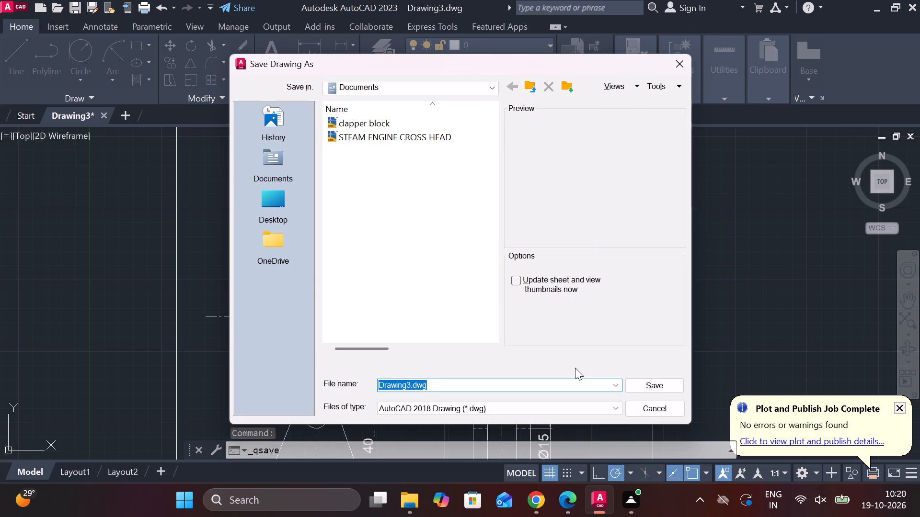
type("PULLEY MOUNTING BRACKET")
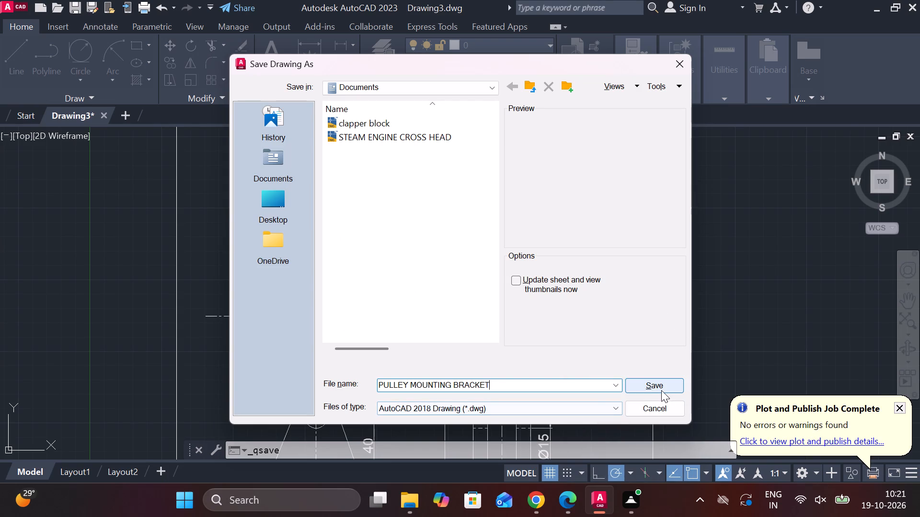
left_click(661, 387)
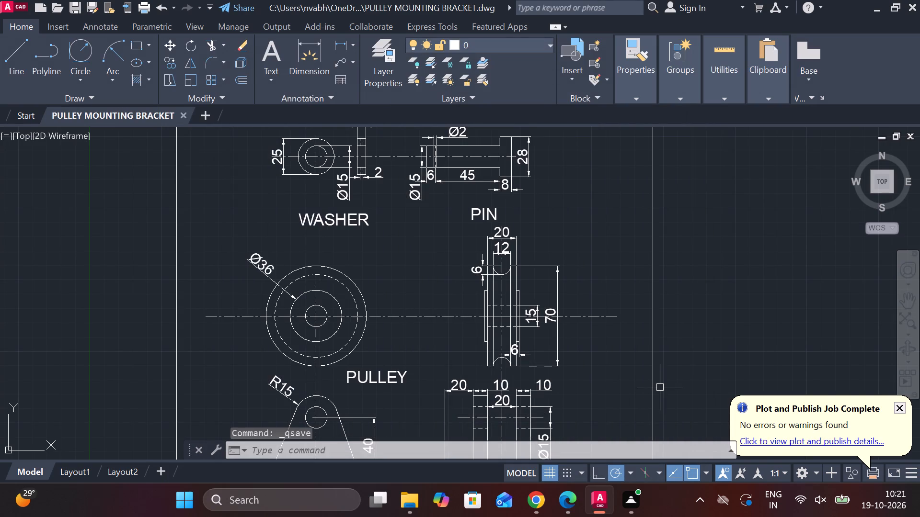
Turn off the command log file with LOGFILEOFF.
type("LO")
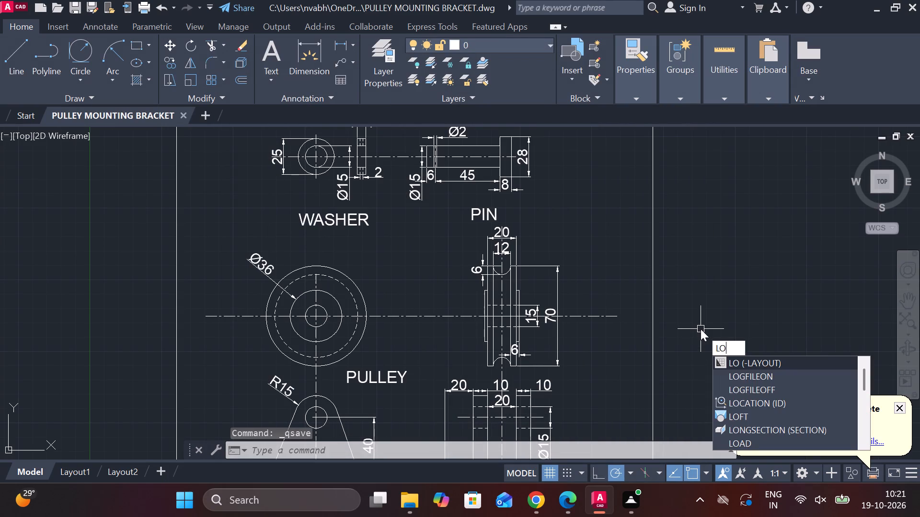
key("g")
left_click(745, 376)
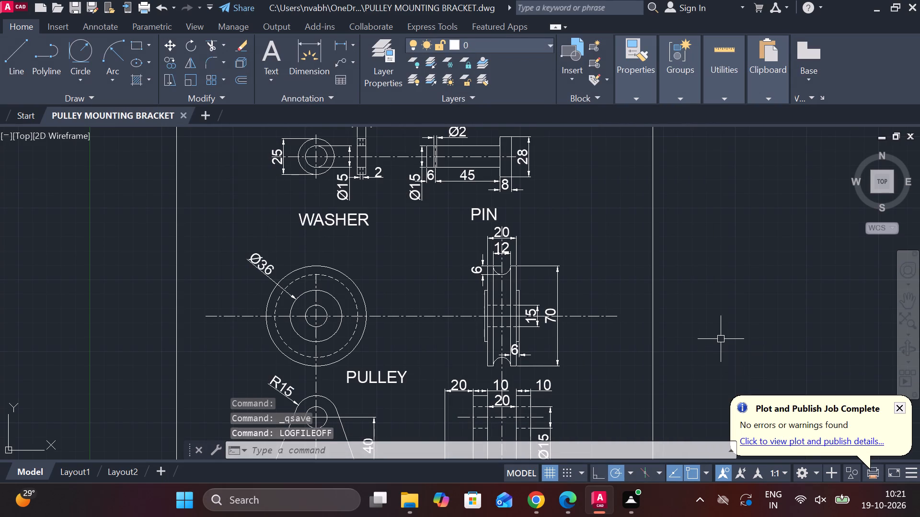
Save the PULLEY MOUNTING BRACKET drawing again.
key("ctrl+s")
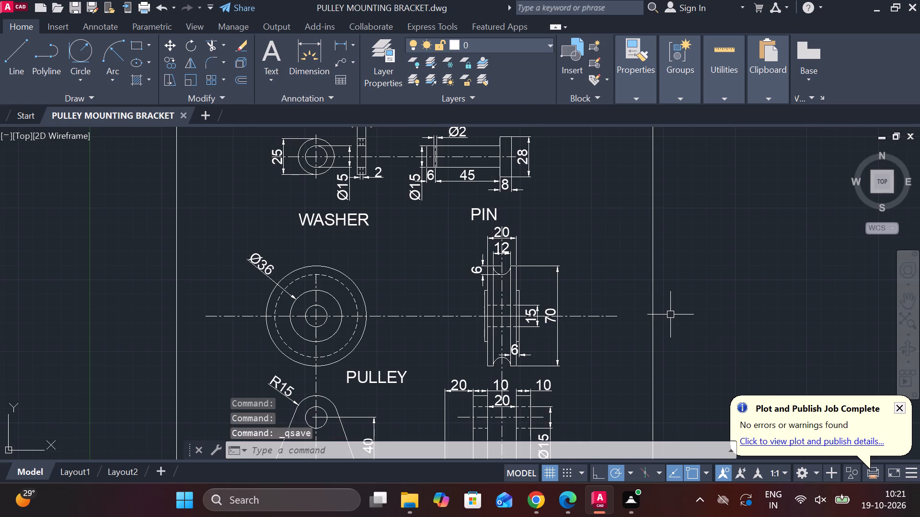
Start a plot of the model with the DWG To PDF.pc3 plotter and landscape orientation.
type("PLOT")
left_click(700, 348)
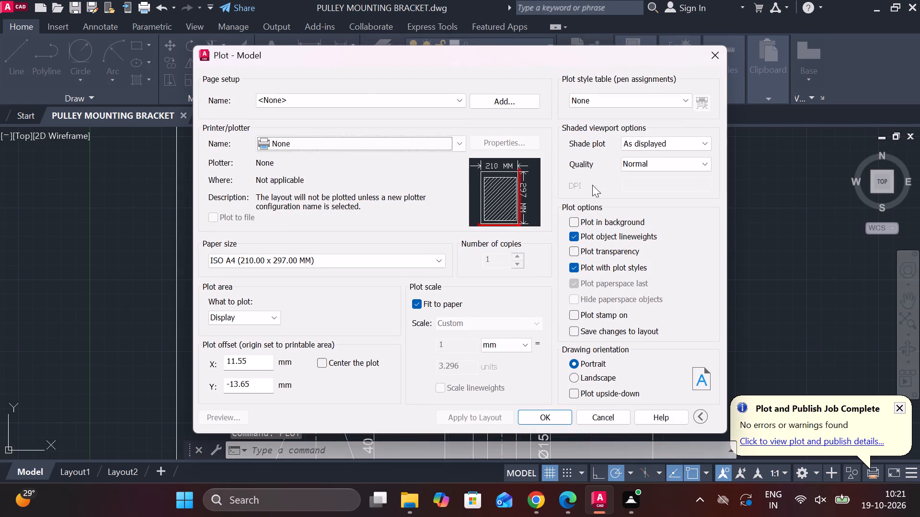
left_click(362, 142)
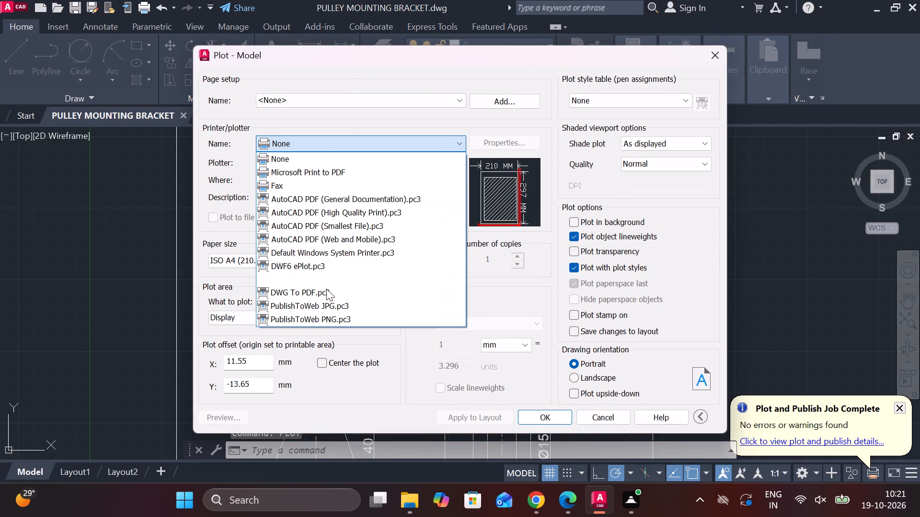
left_click(326, 289)
left_click(576, 373)
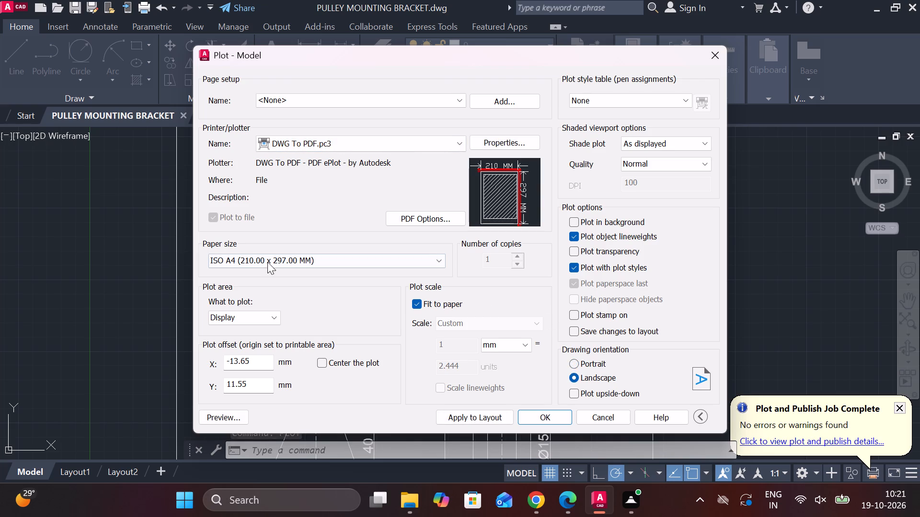
Set the plot area to a window enclosing the whole bordered pulley mounting bracket sheet.
left_click(256, 314)
left_click(246, 360)
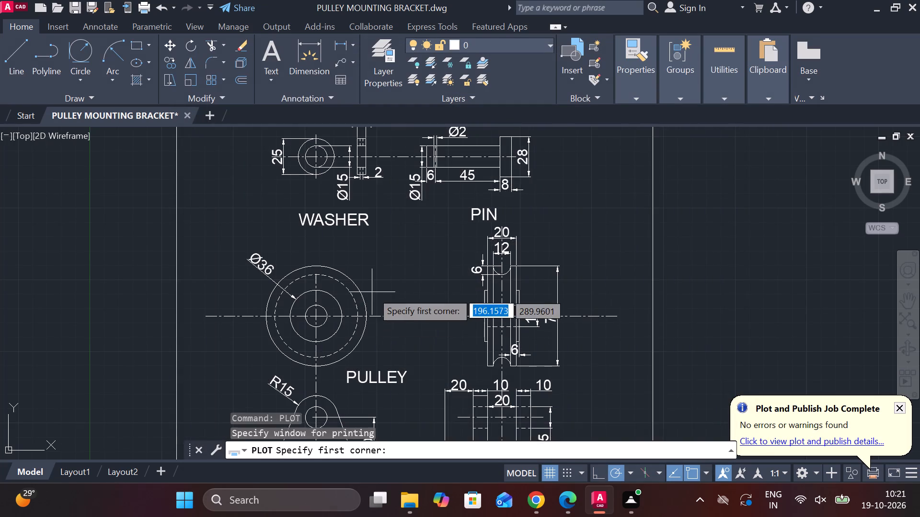
scroll(372, 290, "down", 2)
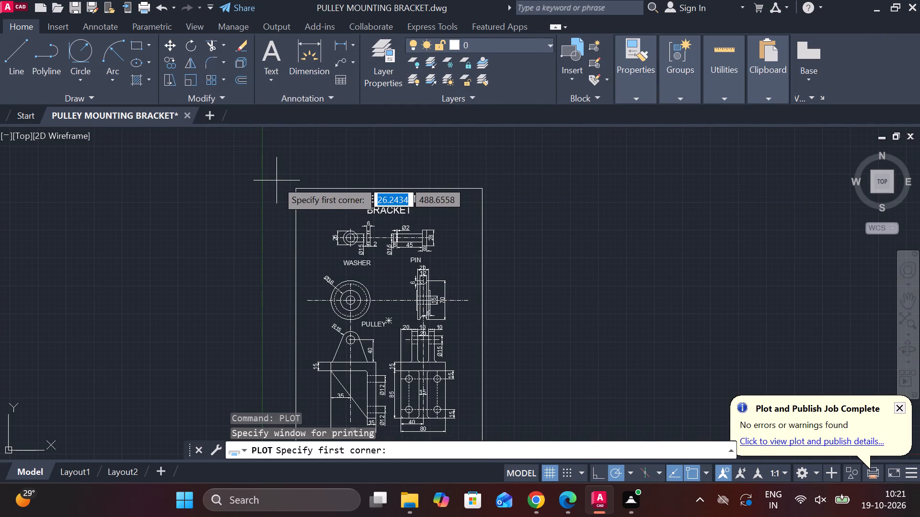
left_click(272, 177)
middle_click_drag(524, 225, 517, 162)
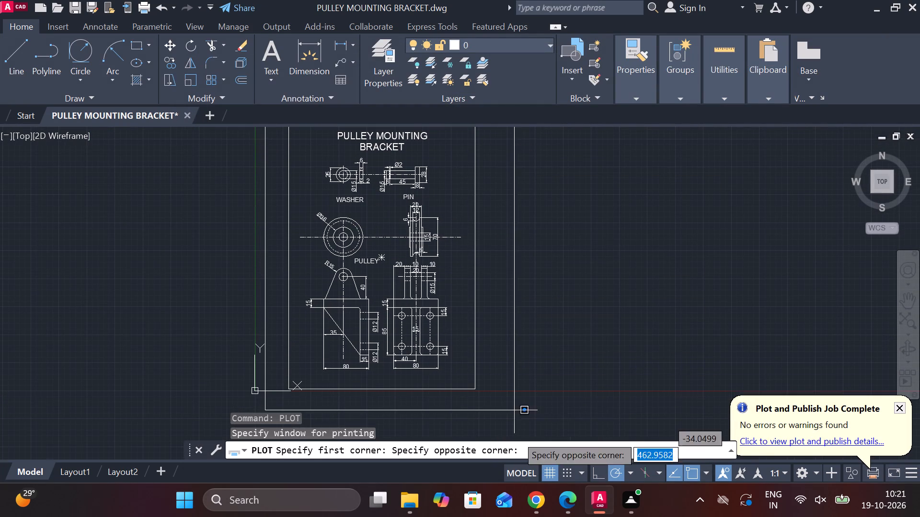
left_click(490, 402)
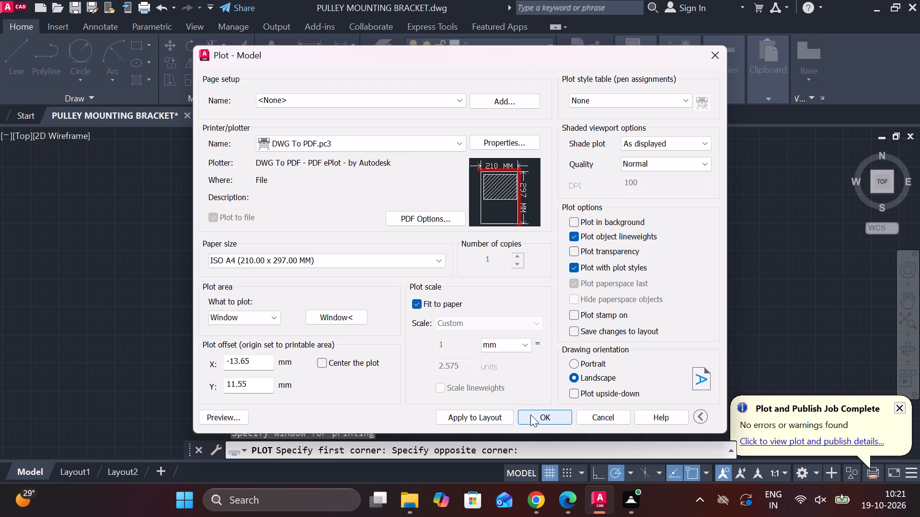
Run the plot and save it in Documents as PULLEY MOUNTING BRACKET-Model.pdf.
left_click(563, 413)
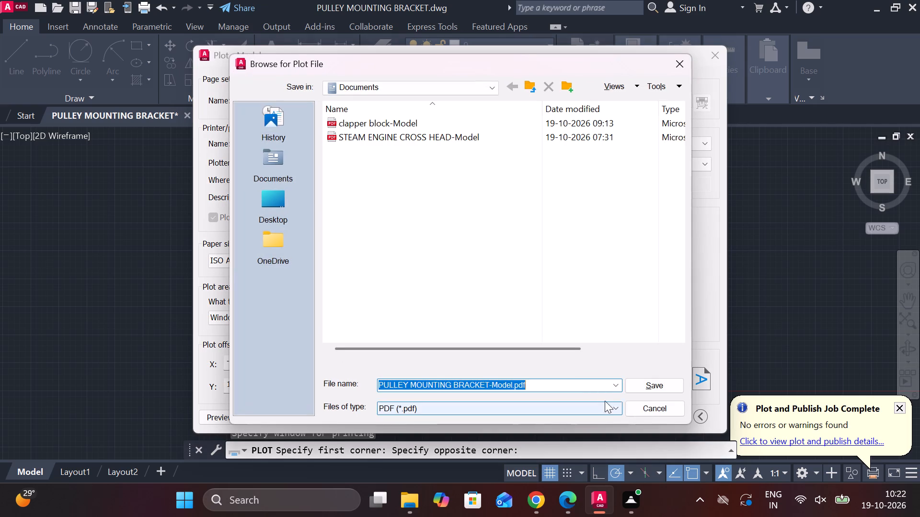
left_click(642, 382)
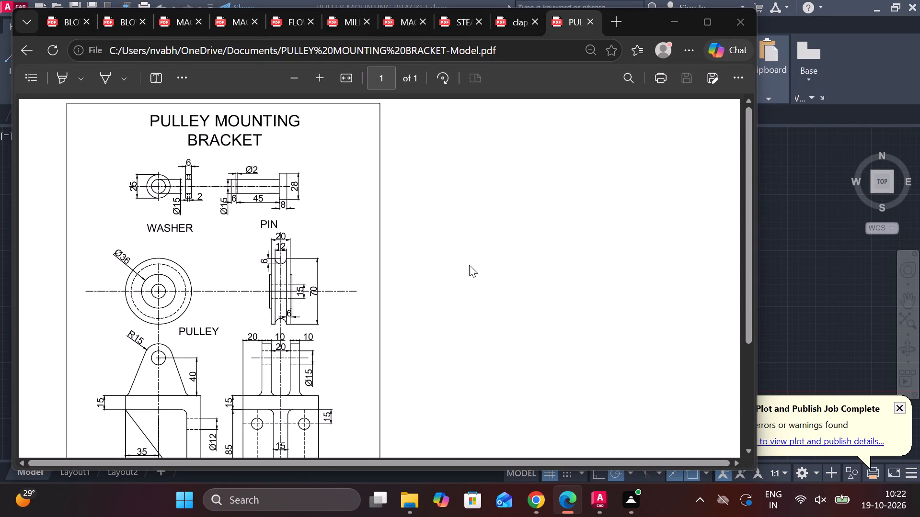
Check the views, dimensions and border throughout the plotted PDF in Edge, and return to the AutoCAD drawing.
scroll(374, 264, "down", 3)
scroll(376, 270, "up", 1)
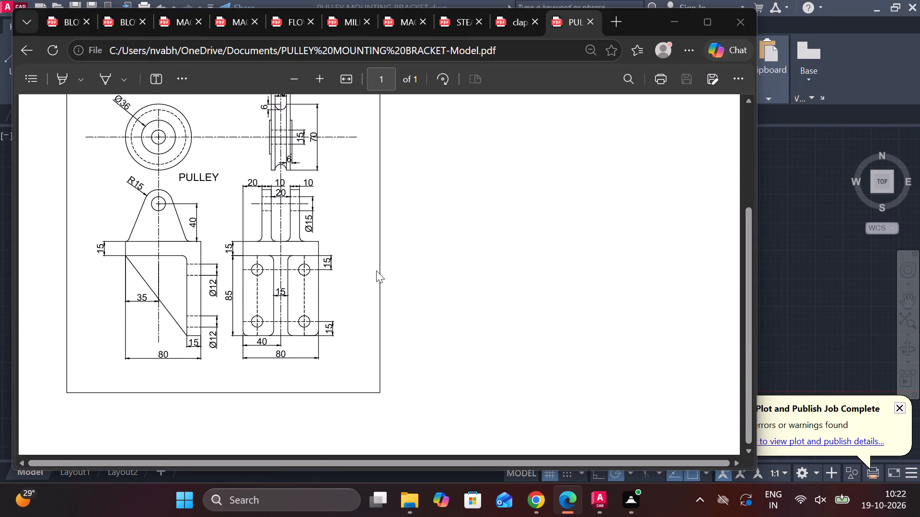
scroll(375, 272, "up", 1)
scroll(375, 277, "down", 3)
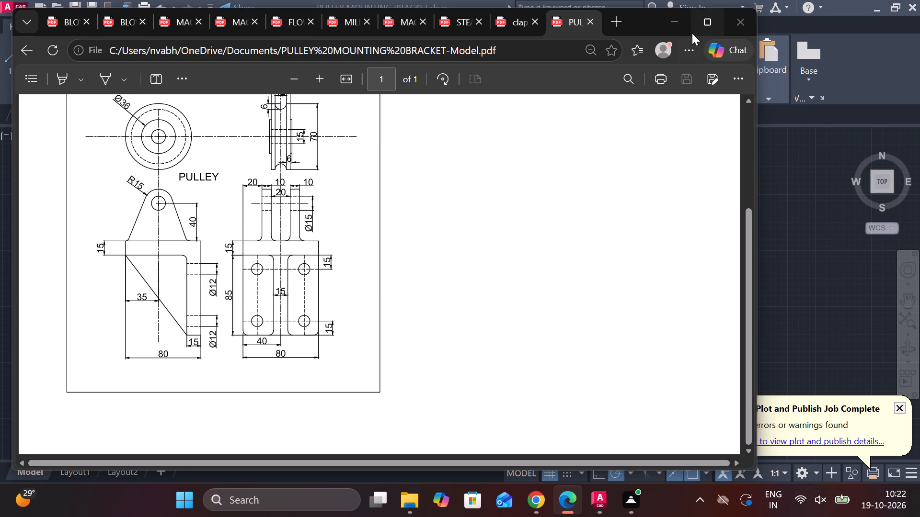
left_click(677, 23)
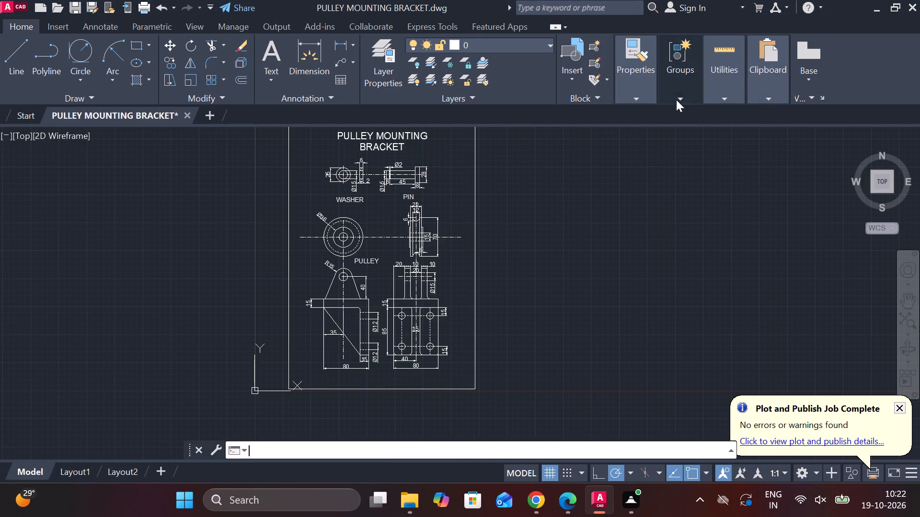